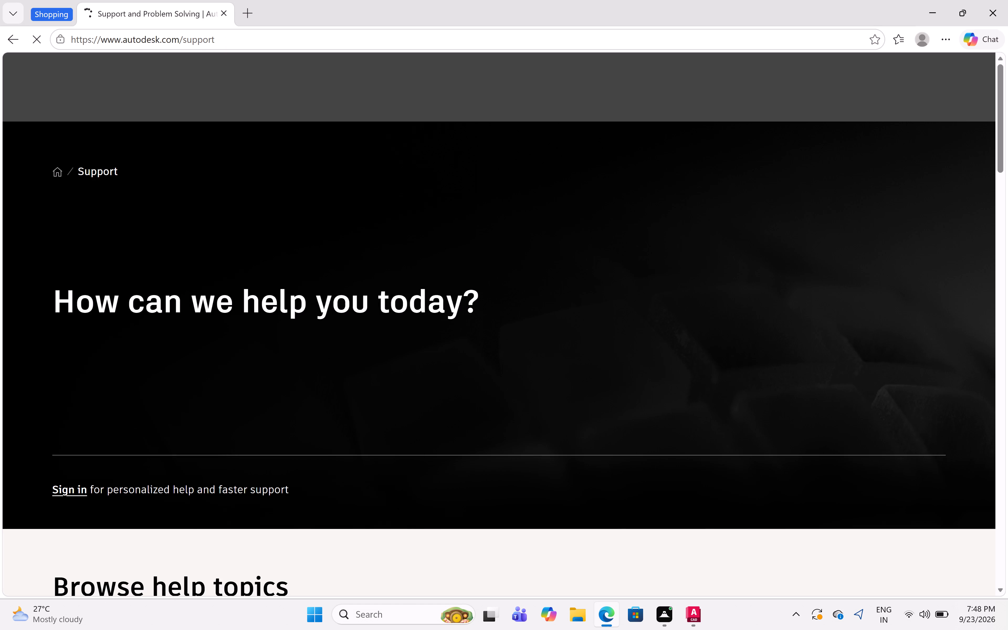
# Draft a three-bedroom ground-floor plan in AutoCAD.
# Close the Autodesk support page and the browser window to return to AutoCAD.
pyautogui.click(222, 10)
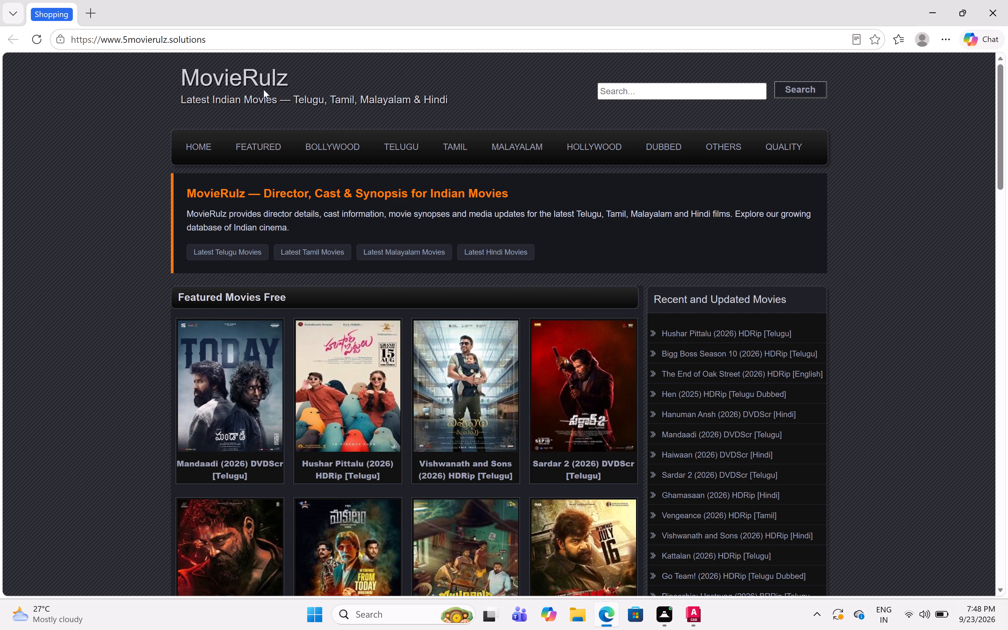
pyautogui.click(992, 10)
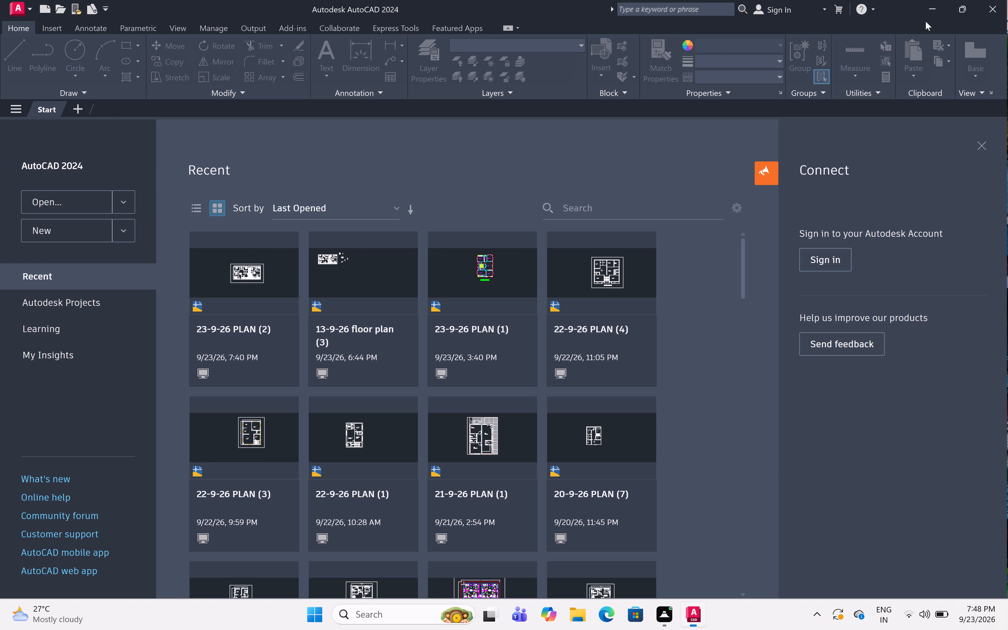
# Create a new blank drawing.
pyautogui.doubleClick(54, 226)
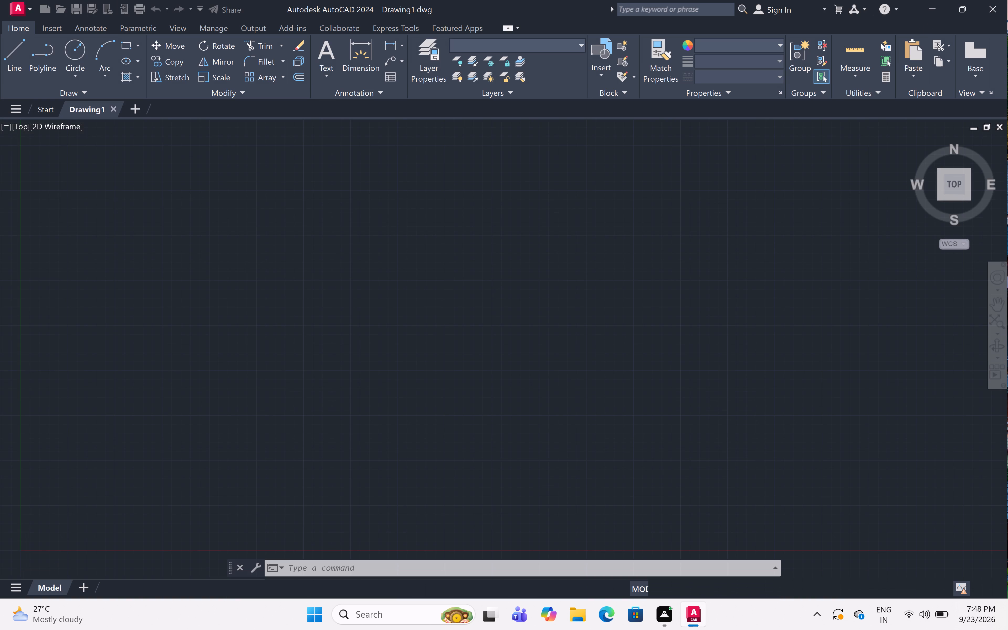
# Set the drawing's length units to Engineering with a precision of 0'-0.0".
pyautogui.press('u')
pyautogui.write('n')
pyautogui.press('space')
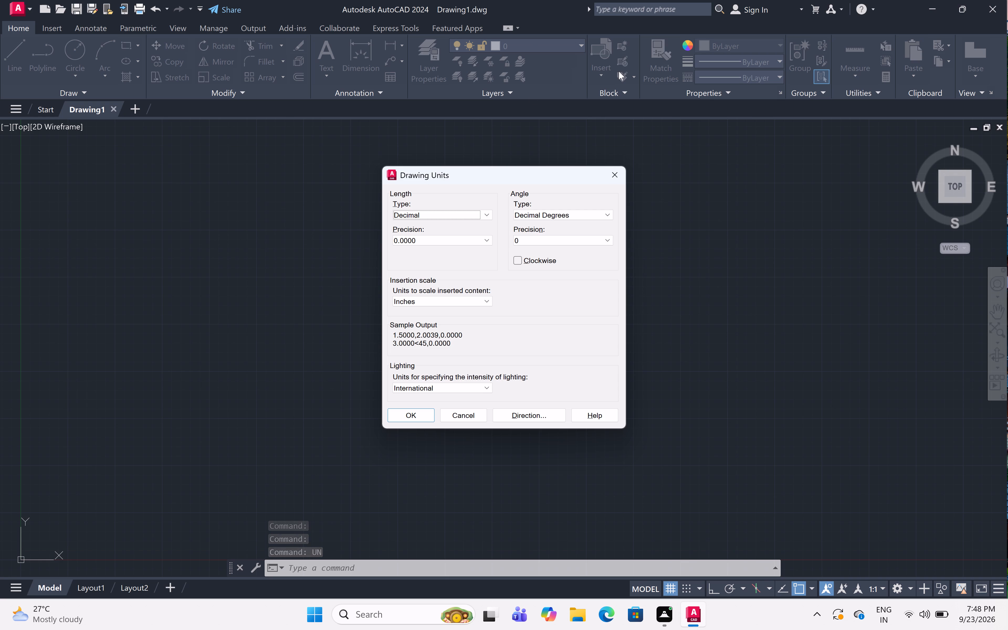
pyautogui.click(487, 210)
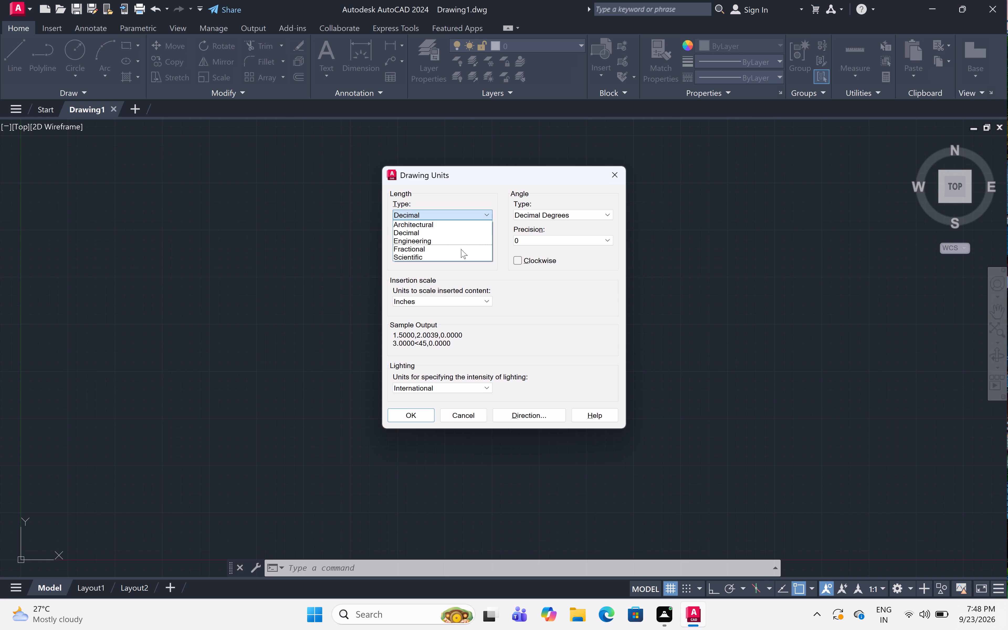
pyautogui.click(454, 242)
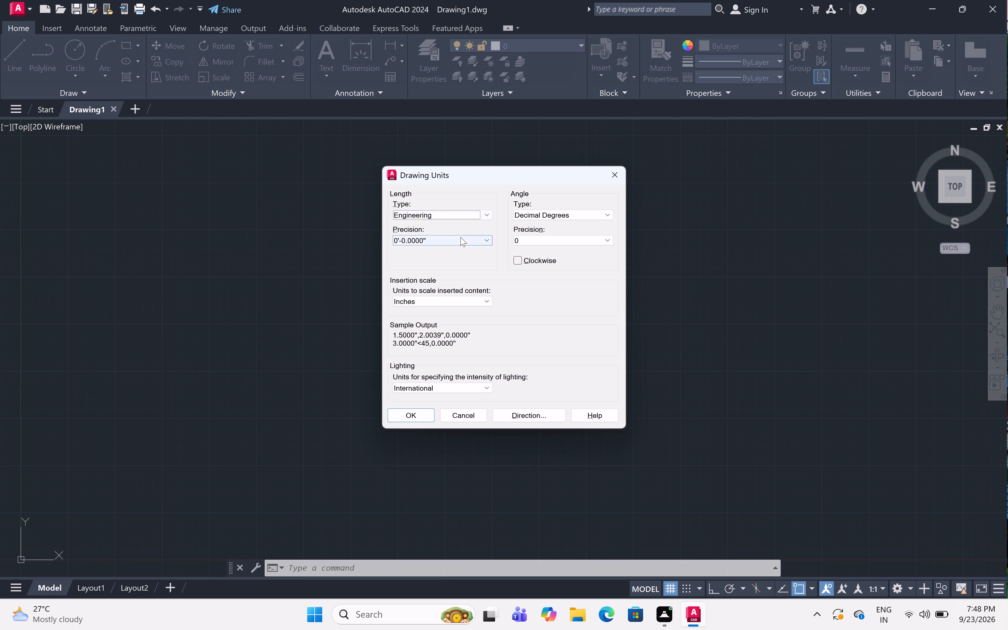
pyautogui.click(460, 237)
pyautogui.click(454, 260)
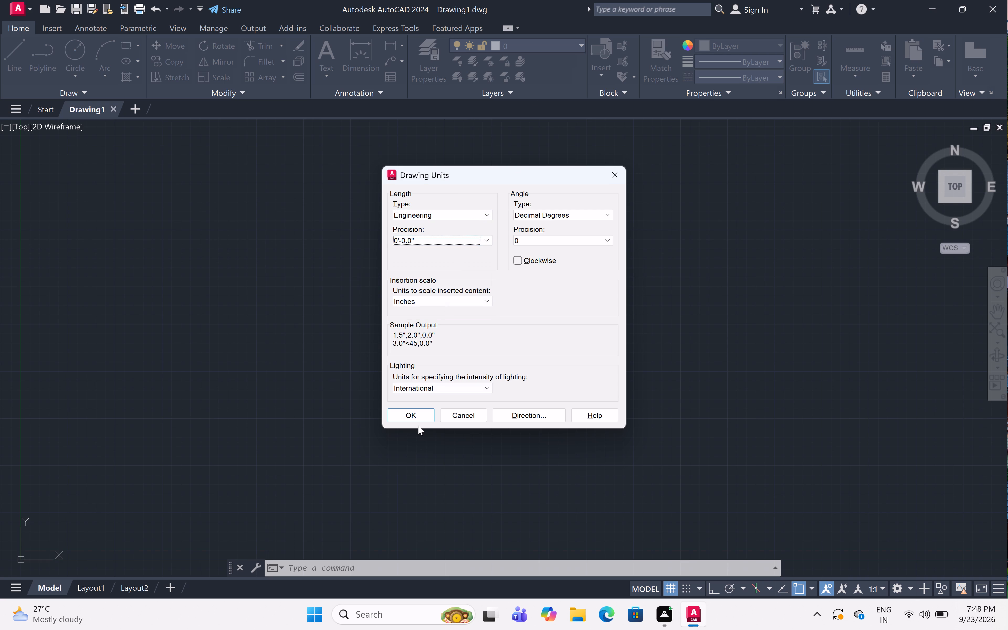
pyautogui.click(416, 422)
# Draw a horizontal construction line above the origin as the plan's upper edge.
pyautogui.scroll(-6, 544, 235)
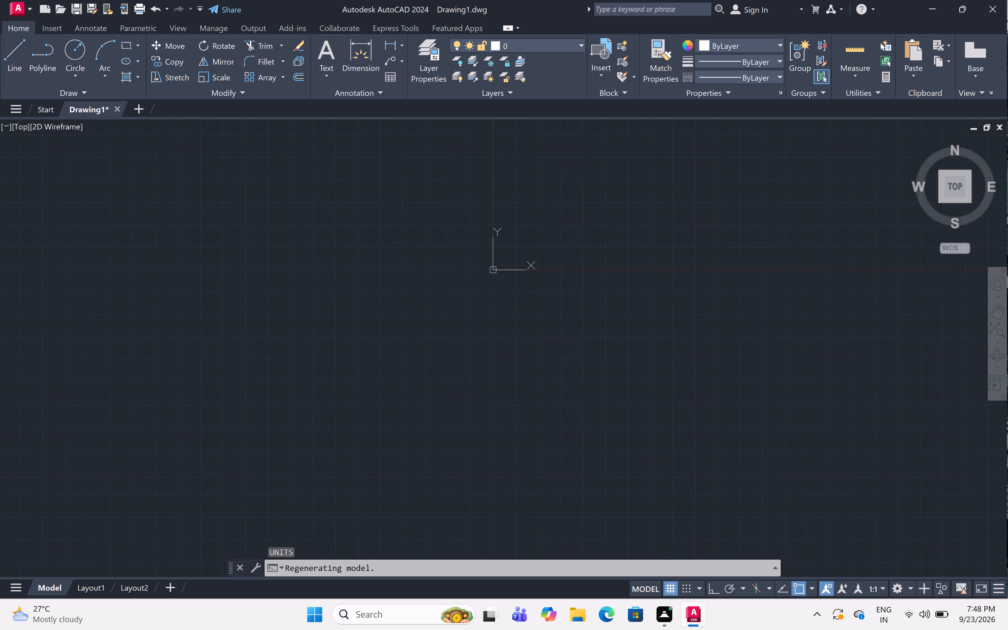
pyautogui.scroll(-8, 542, 238)
pyautogui.scroll(-10, 609, 181)
pyautogui.scroll(-5, 745, 159)
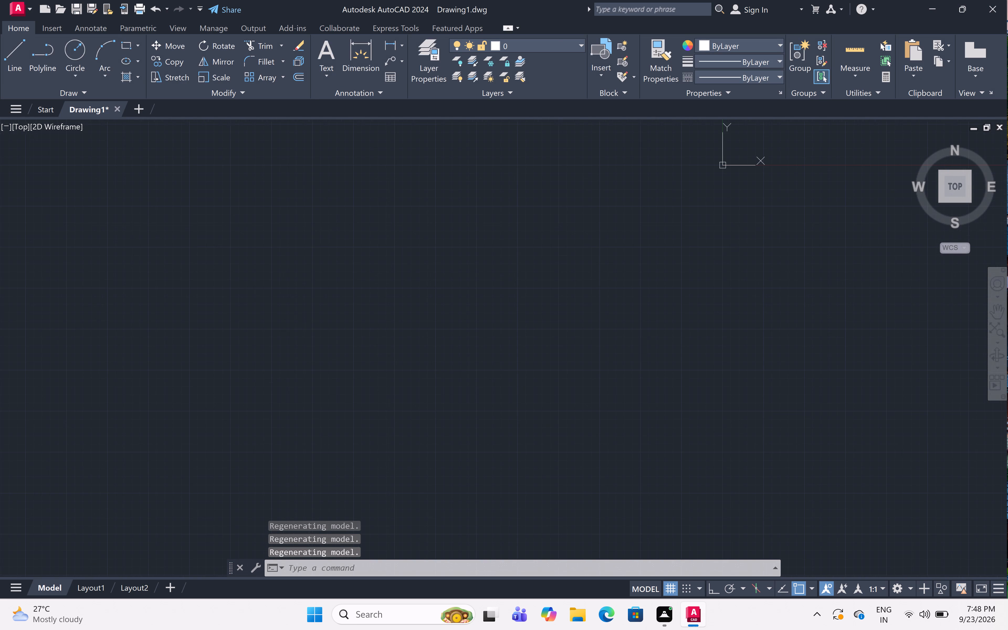
pyautogui.moveTo(749, 159); pyautogui.dragTo(51, 625, button='middle')
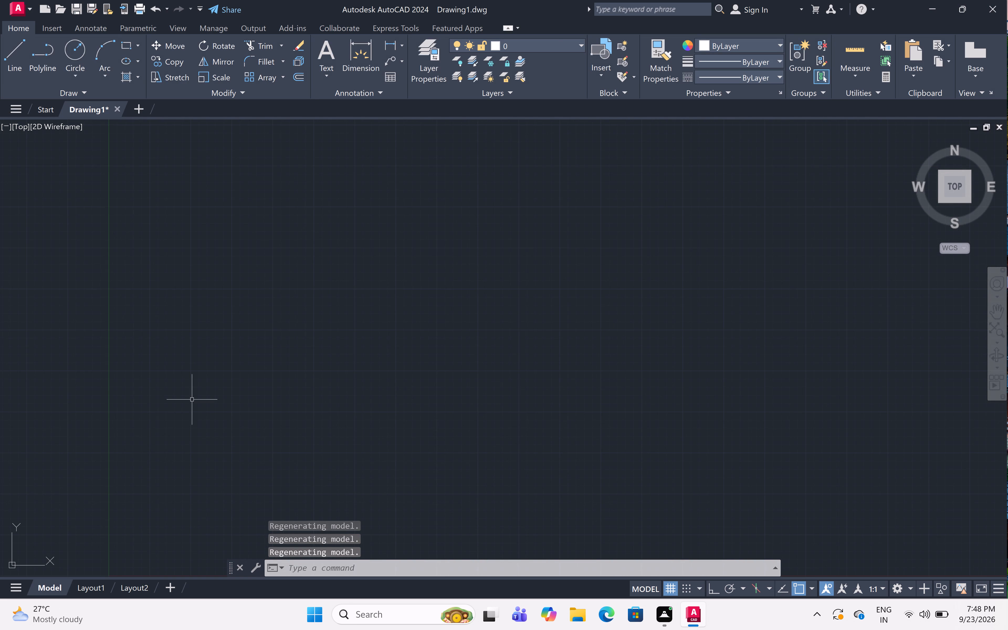
pyautogui.scroll(-2, 200, 391)
pyautogui.moveTo(207, 391); pyautogui.dragTo(270, 351, button='middle')
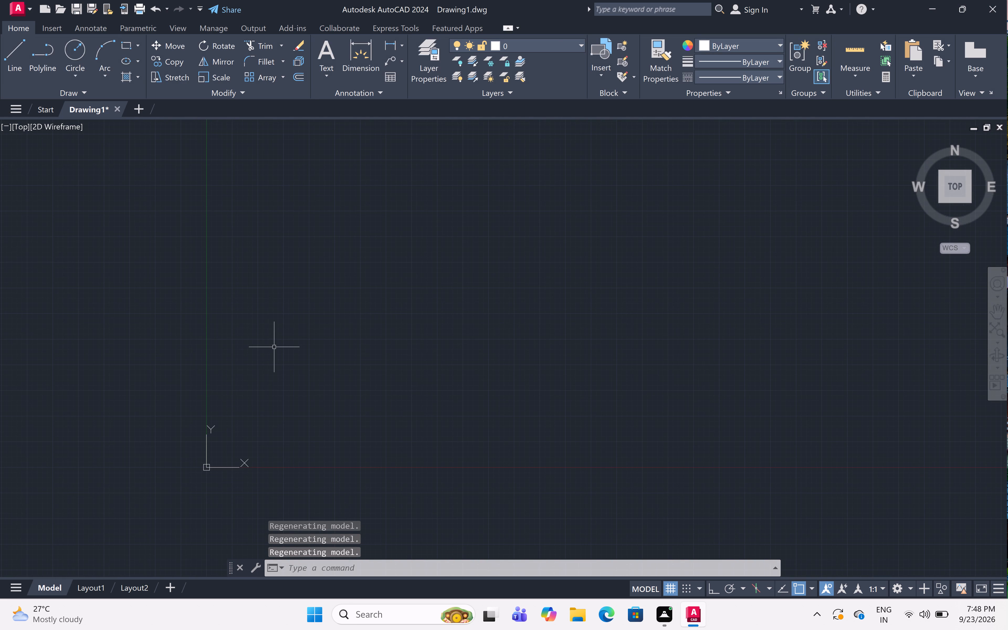
pyautogui.write('xl')
pyautogui.press('space')
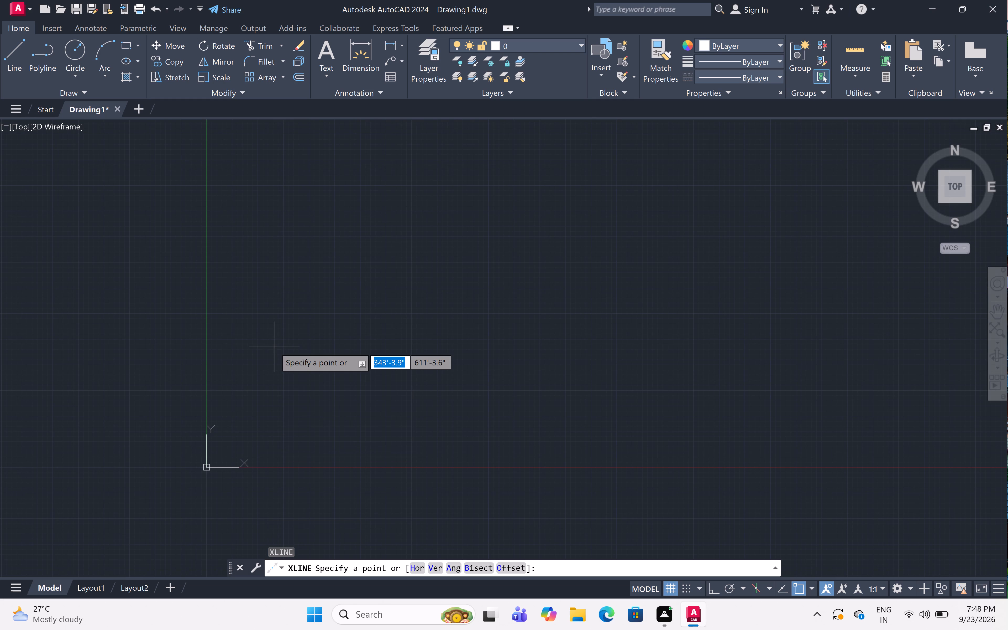
pyautogui.write('h')
pyautogui.press('space')
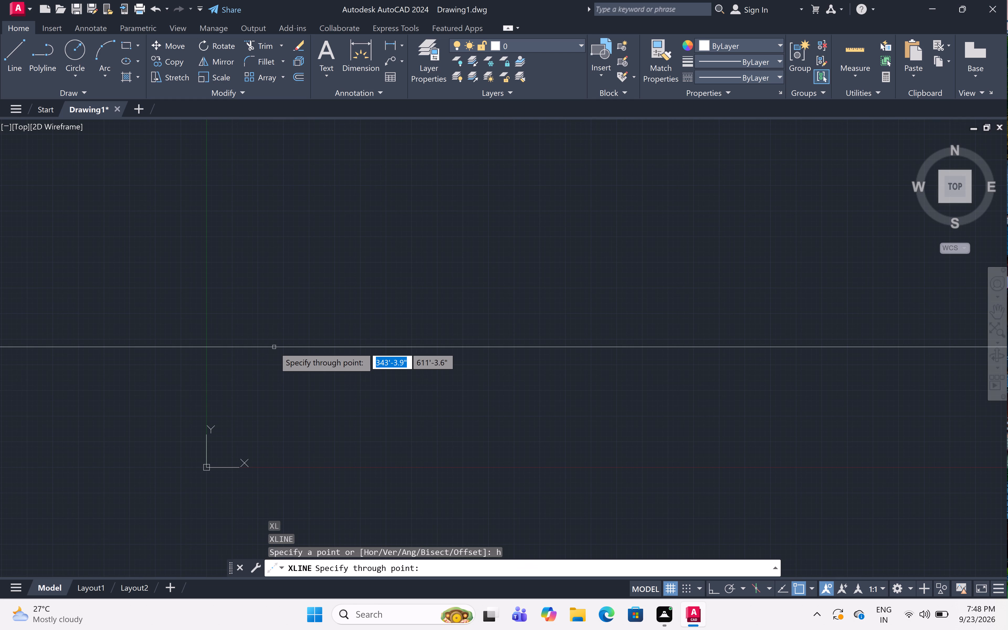
pyautogui.click(385, 189)
pyautogui.press('space')
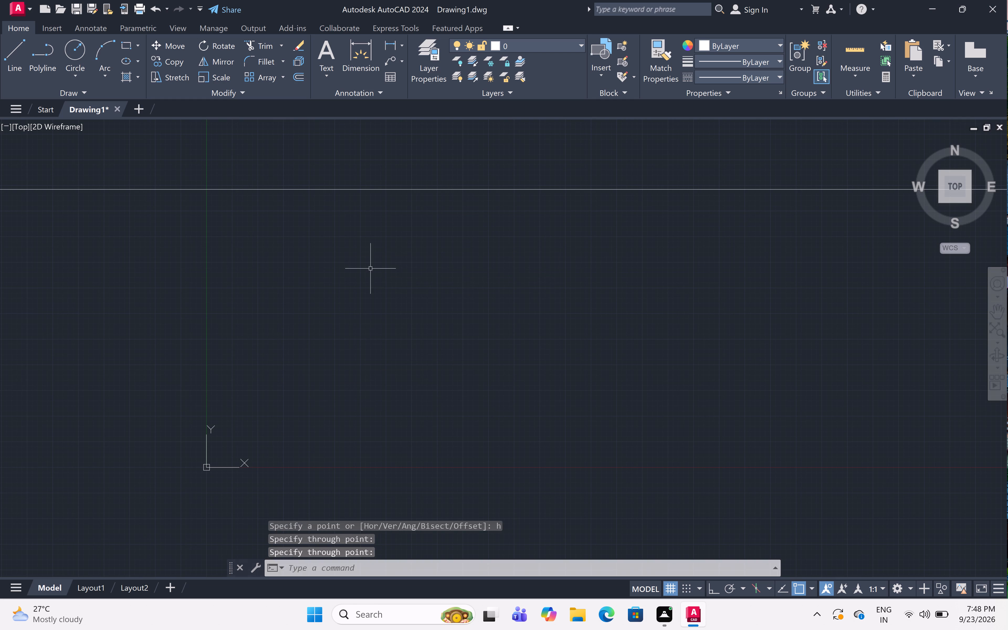
# Draw a vertical construction line crossing the horizontal one, to the right of the origin, as the plan's left edge.
pyautogui.press('space')
pyautogui.write('v')
pyautogui.press('space')
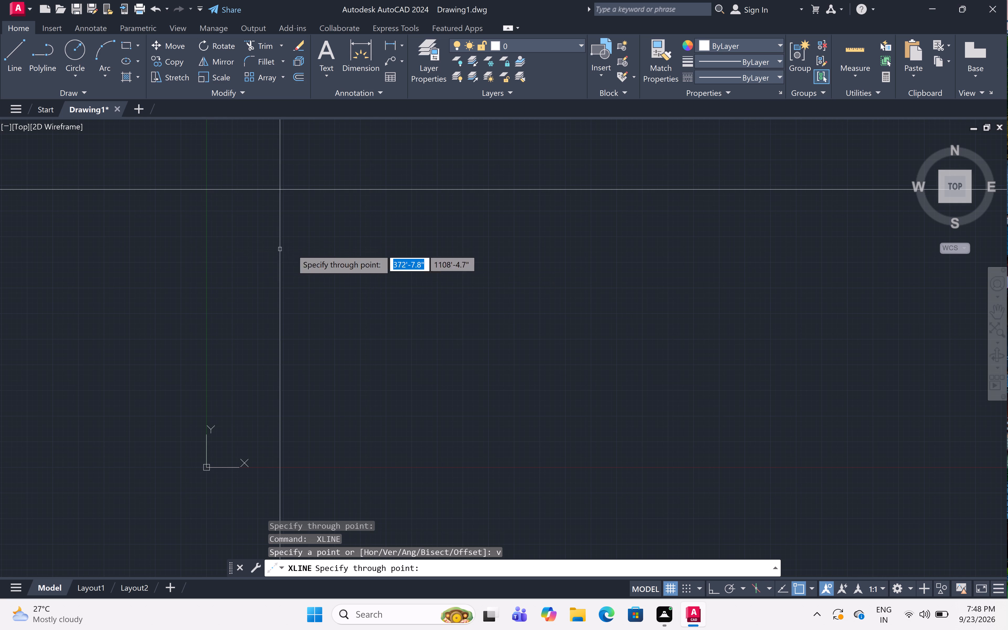
pyautogui.click(309, 249)
pyautogui.press('Escape')
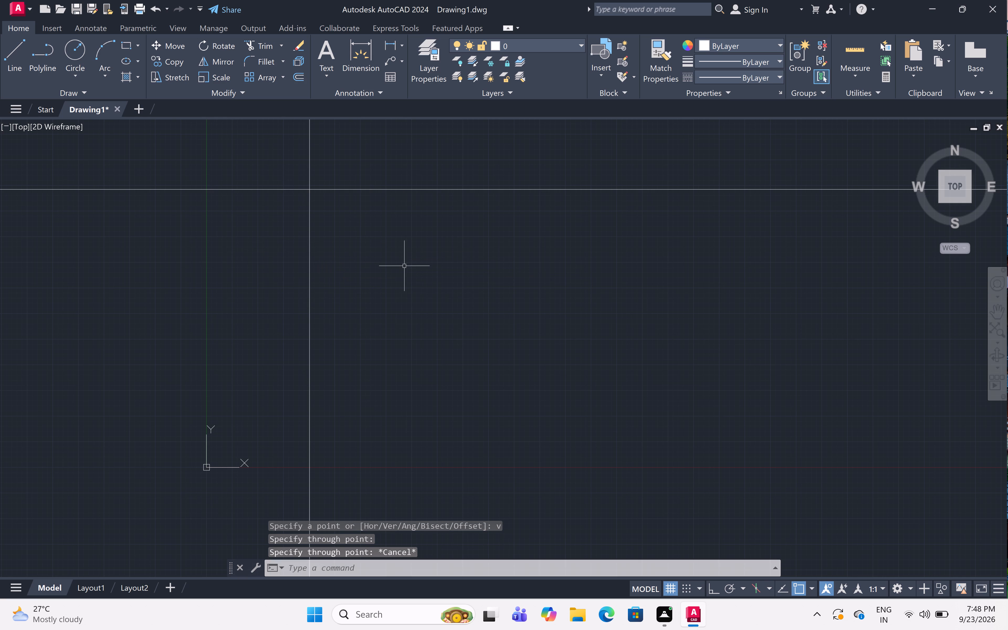
# Trim the two construction lines beyond their crossing, above and to the left, leaving the plan's upper-left corner.
pyautogui.write('tr')
pyautogui.press('space')
pyautogui.click(322, 152)
pyautogui.click(219, 201)
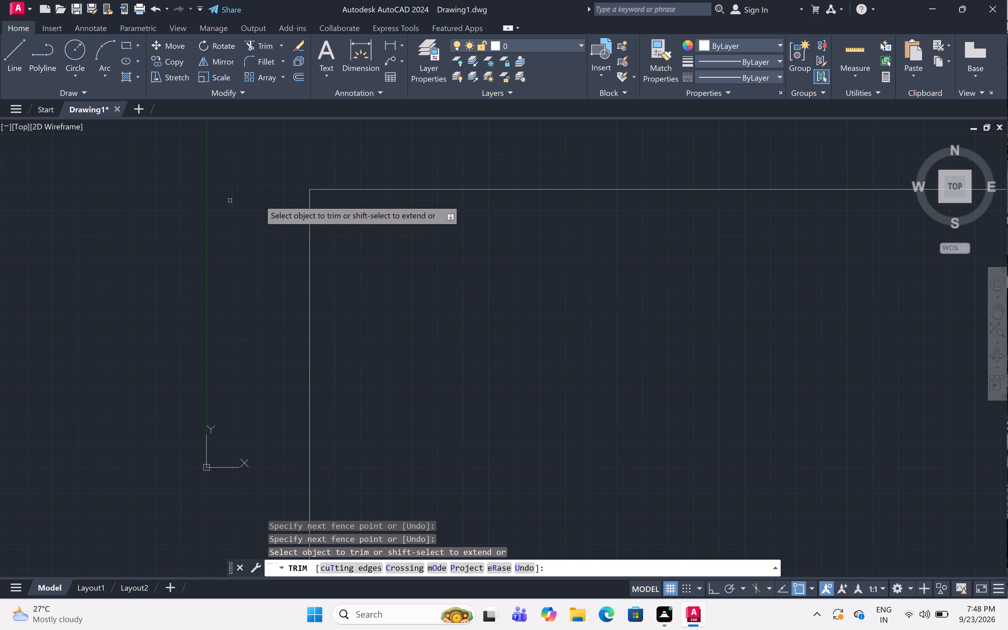
pyautogui.press('Escape')
# Offset the left and top lines 9" inward to form the outer wall thickness.
pyautogui.scroll(3, 296, 177)
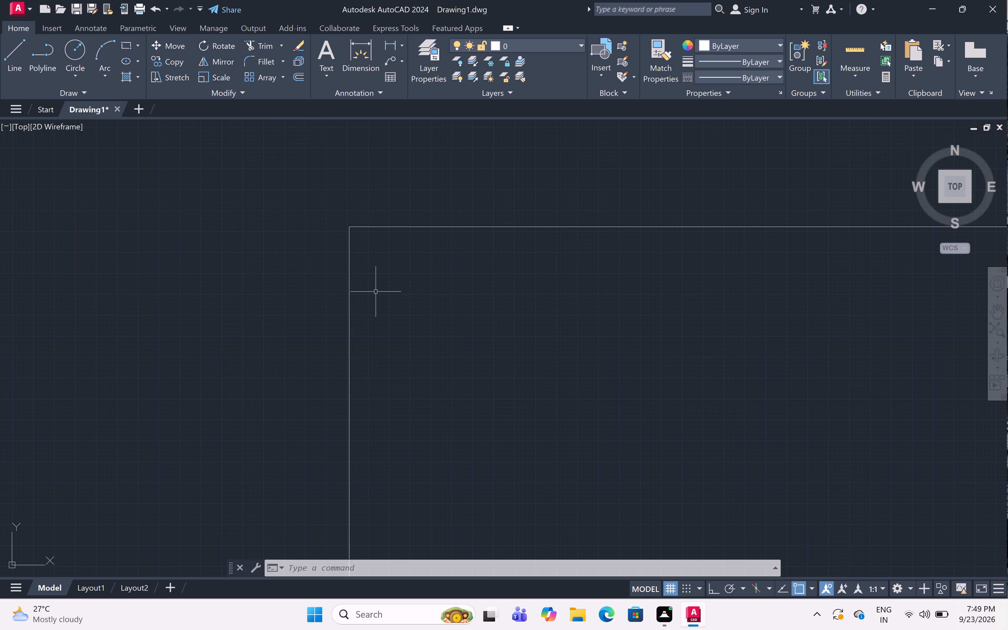
pyautogui.write('off 9"')
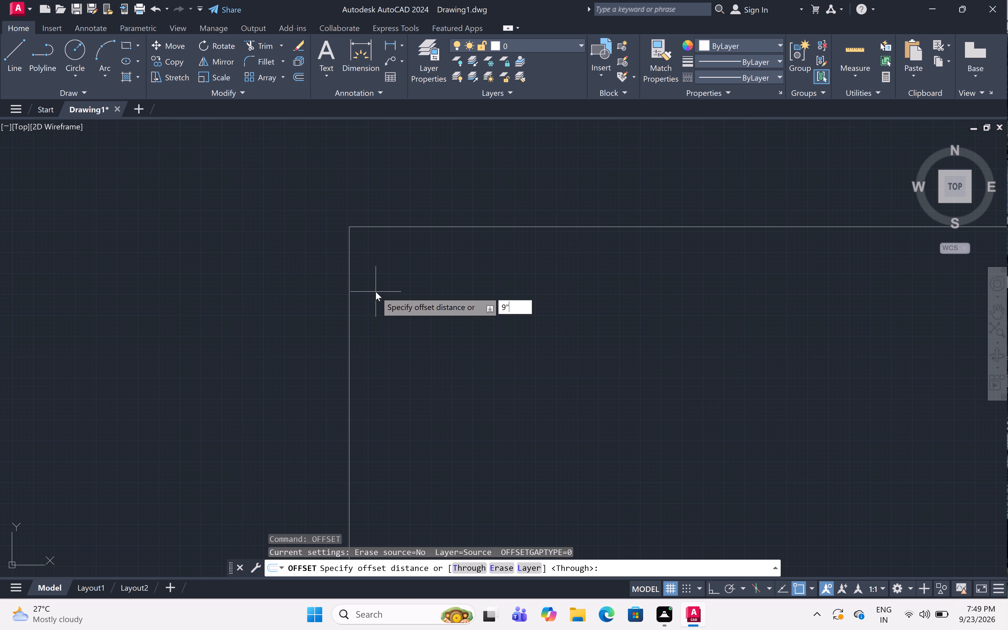
pyautogui.press('space')
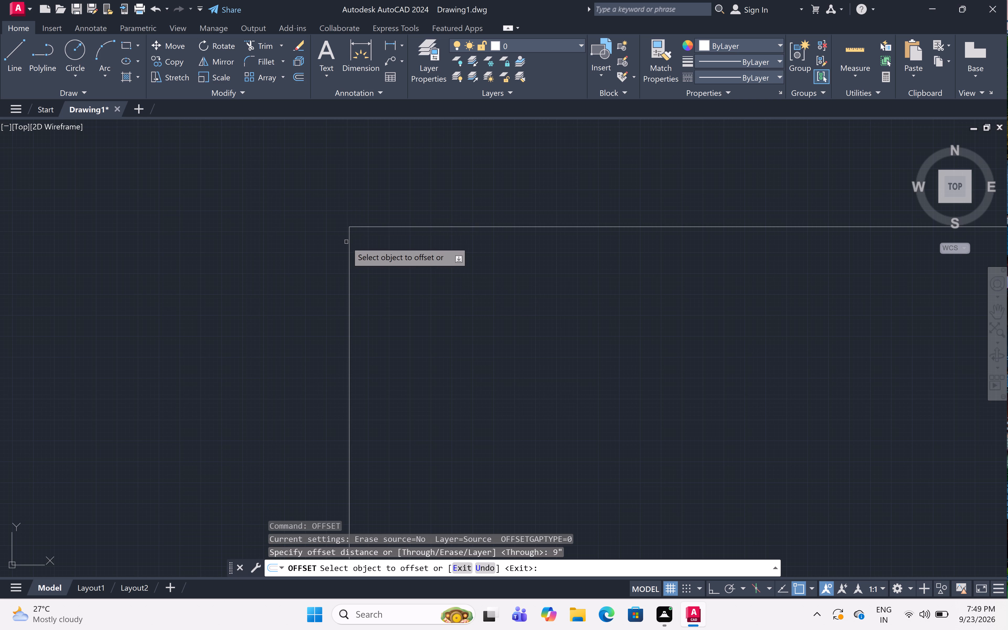
pyautogui.click(349, 239)
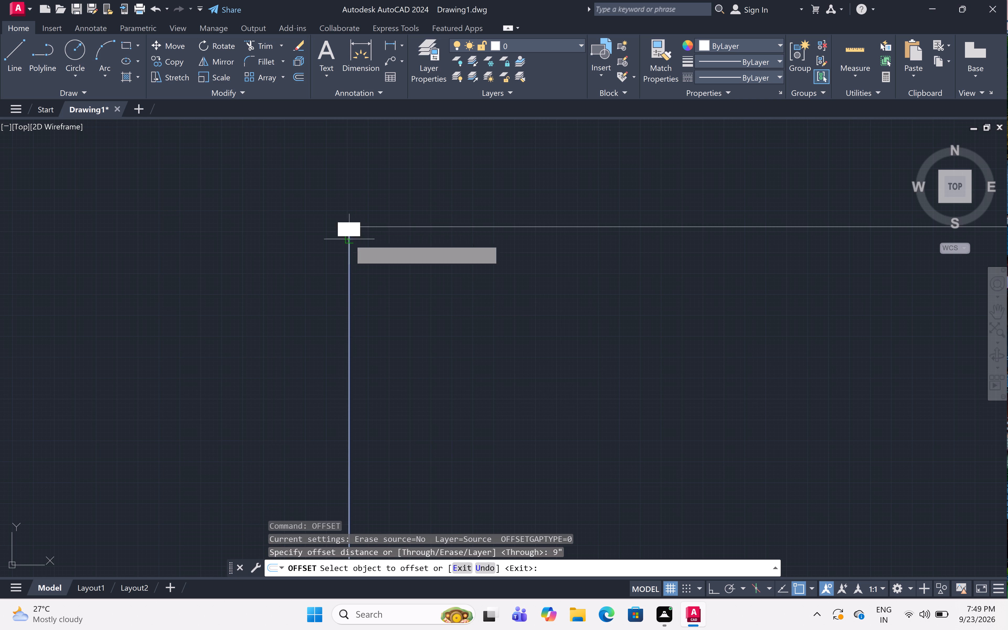
pyautogui.moveTo(397, 244); pyautogui.dragTo(399, 245)
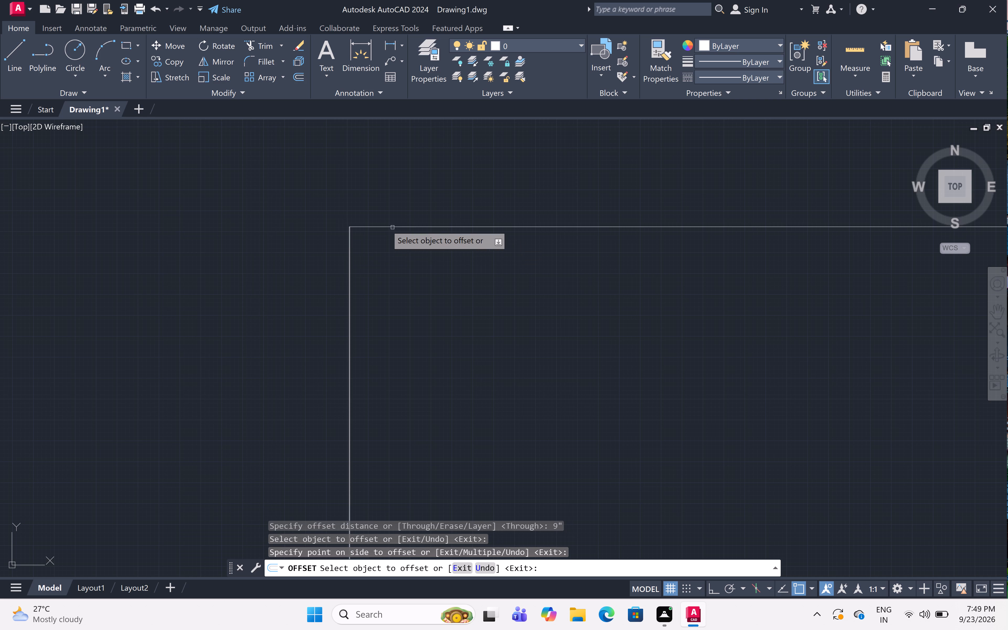
pyautogui.click(373, 228)
pyautogui.moveTo(377, 289); pyautogui.dragTo(376, 286)
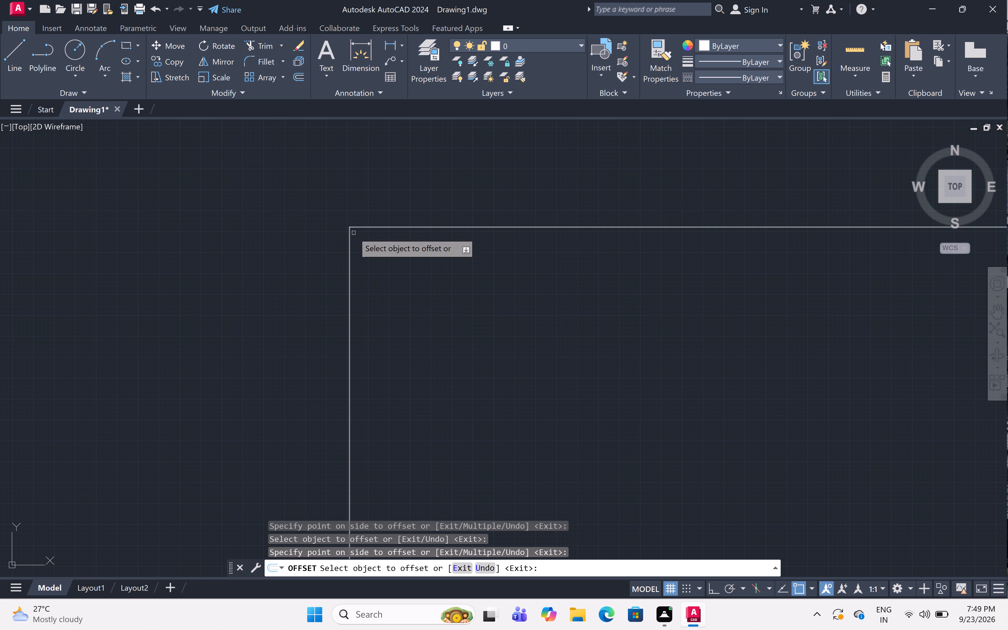
pyautogui.scroll(6, 354, 227)
pyautogui.scroll(1, 285, 239)
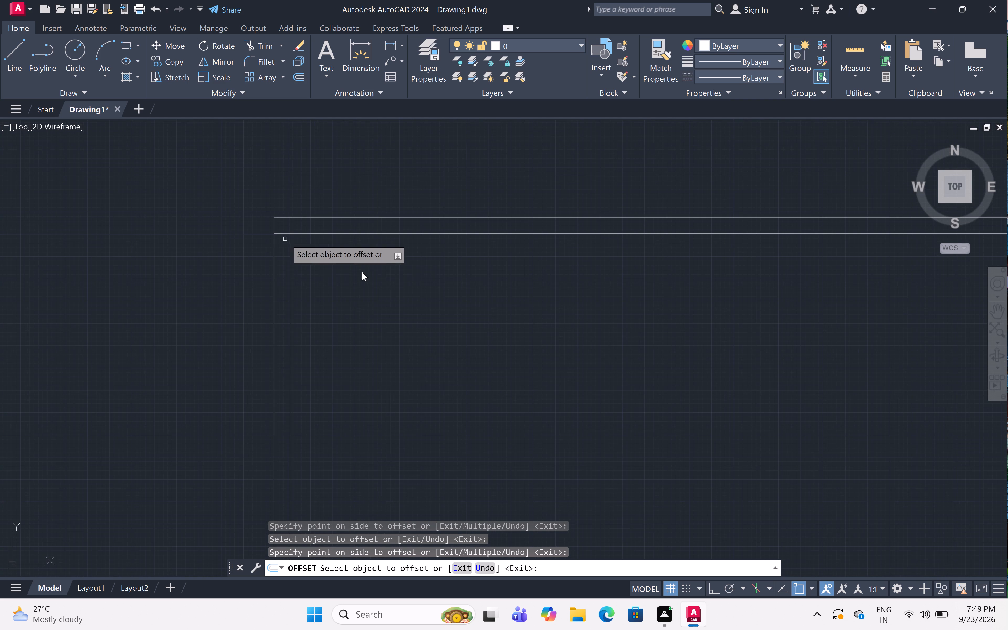
pyautogui.press('Escape')
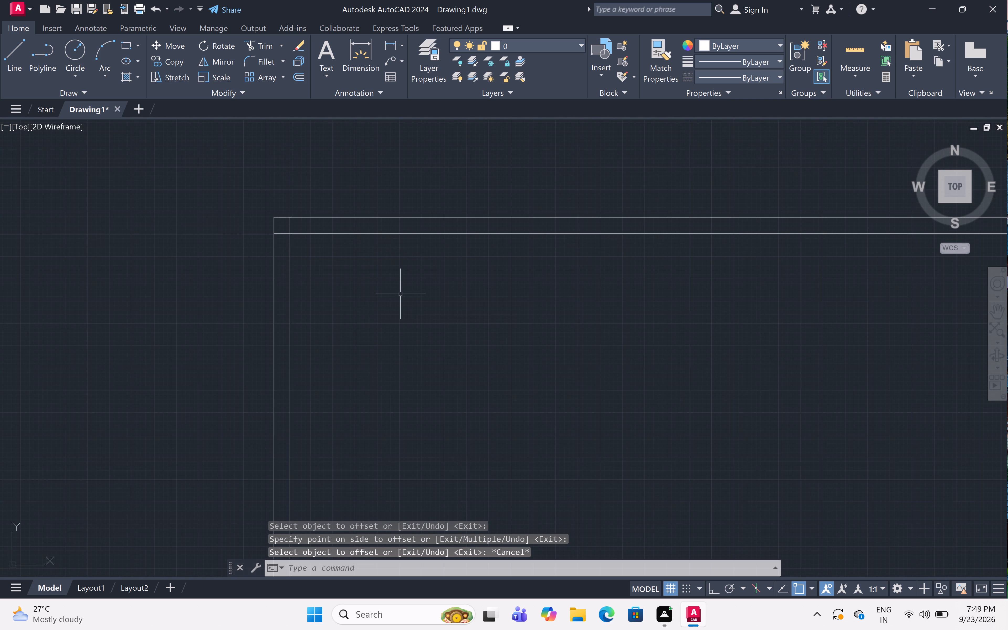
# Offset the inner line of the left wall 13'0" to the right to set the first room's width.
pyautogui.write('off')
pyautogui.press('space')
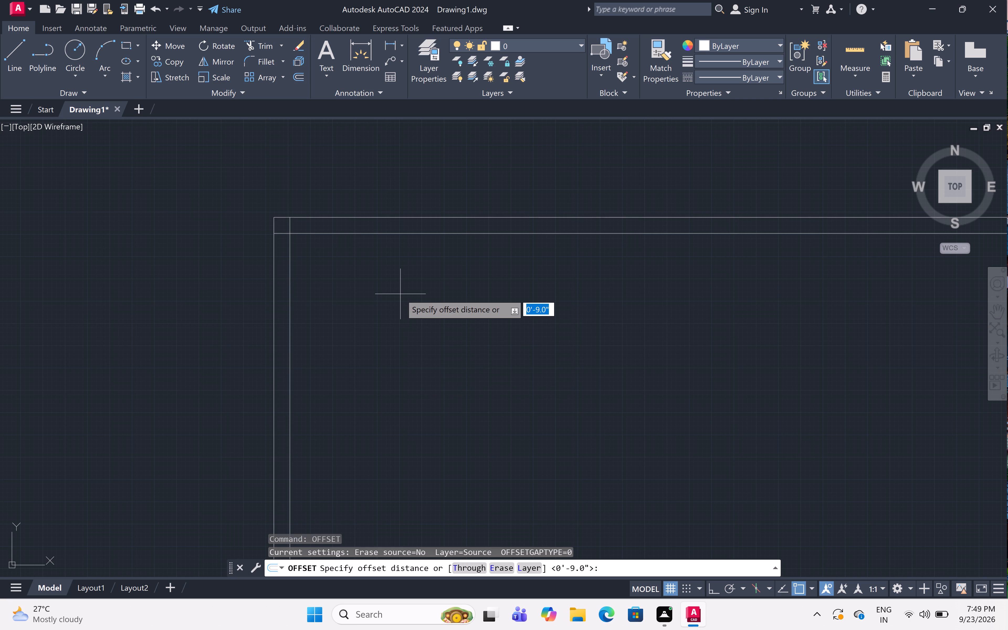
pyautogui.write('13')
pyautogui.press("'")
pyautogui.write('0"')
pyautogui.press('space')
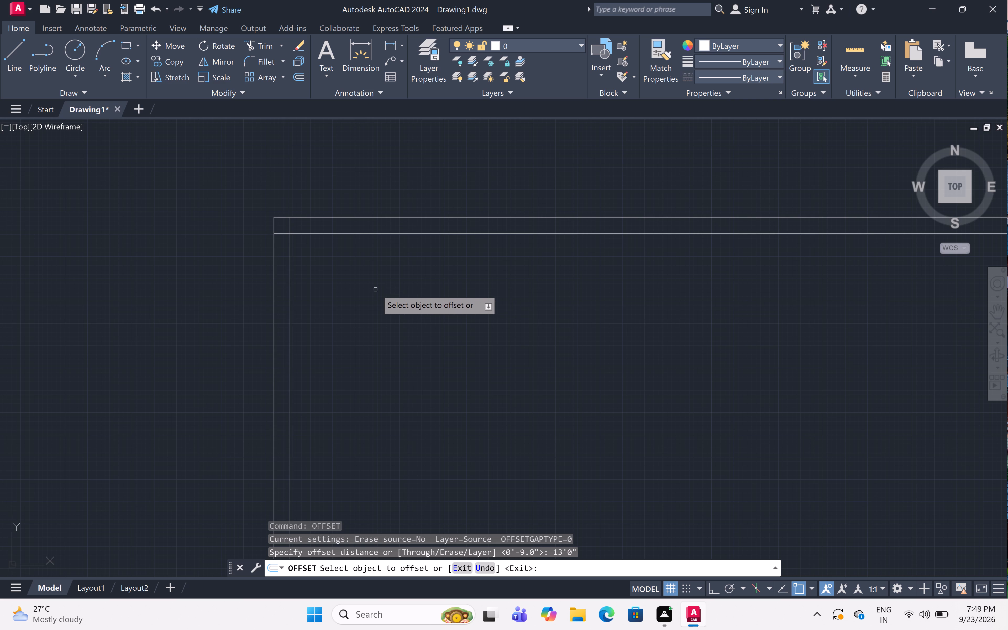
pyautogui.click(291, 289)
pyautogui.click(621, 313)
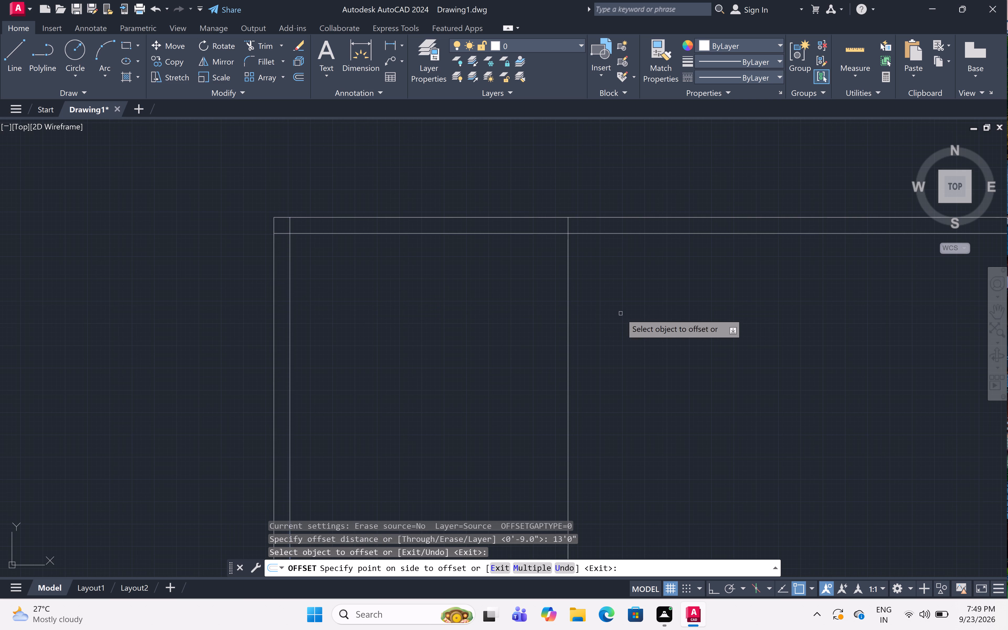
pyautogui.press('space')
# Offset the inner line of the top wall 10'6" downward to set the first room's depth.
pyautogui.press('space')
pyautogui.write("10'")
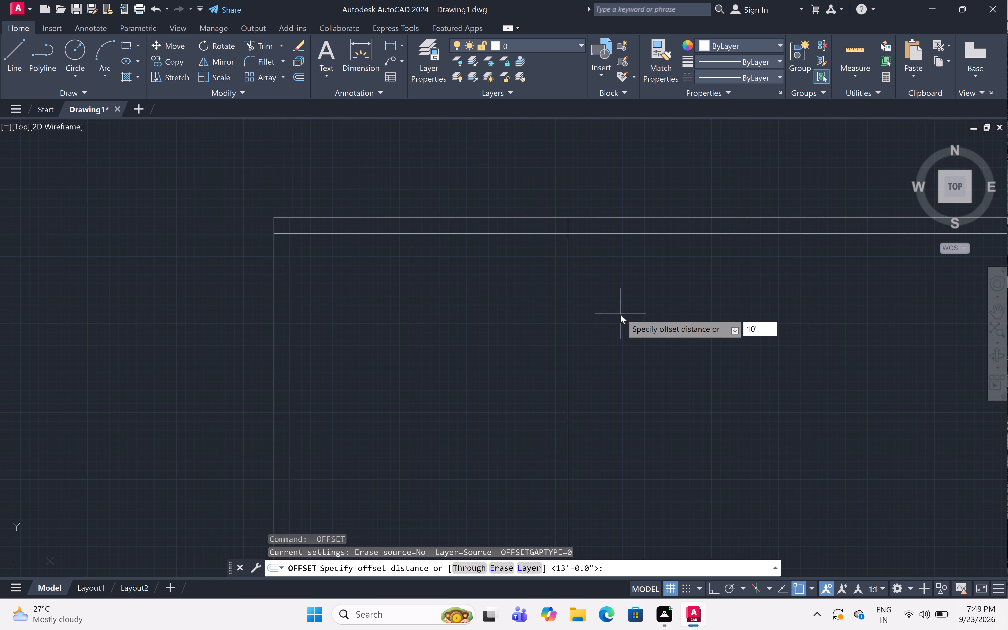
pyautogui.press('6')
pyautogui.write('"')
pyautogui.press('space')
pyautogui.doubleClick(449, 236)
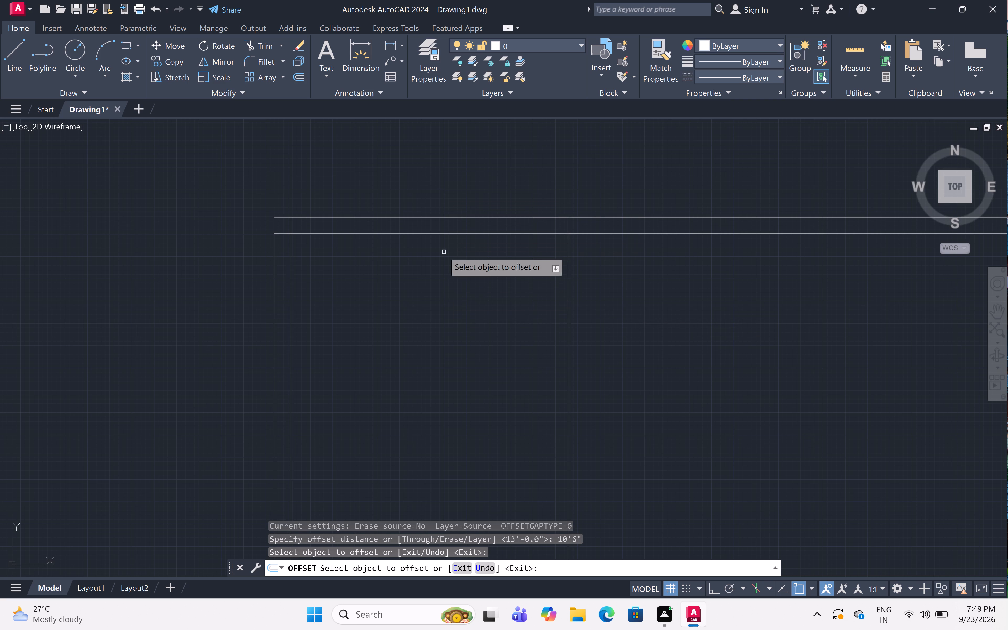
pyautogui.click(448, 234)
pyautogui.click(452, 346)
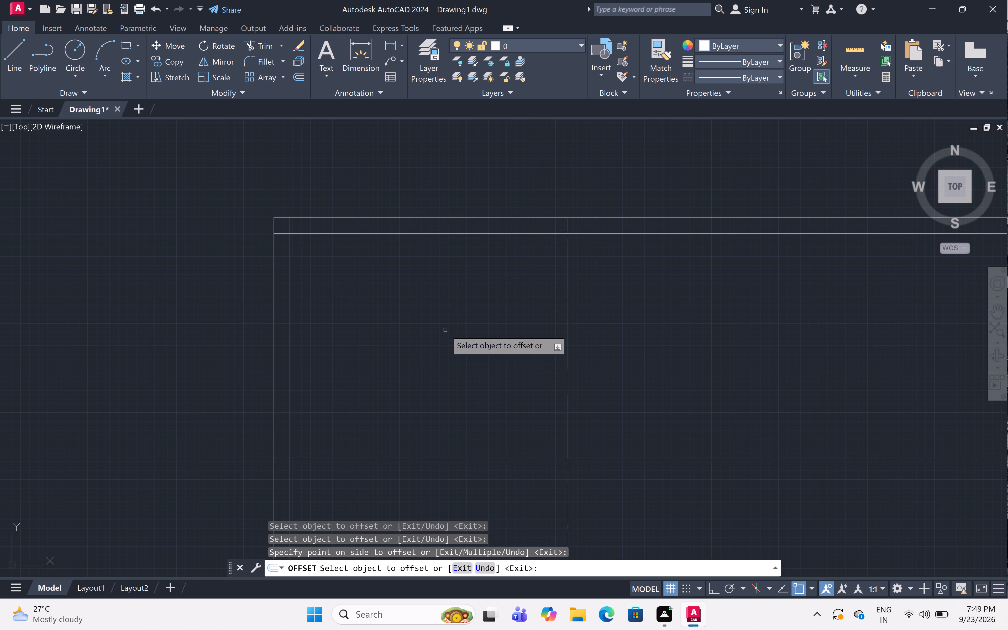
pyautogui.scroll(-1, 444, 330)
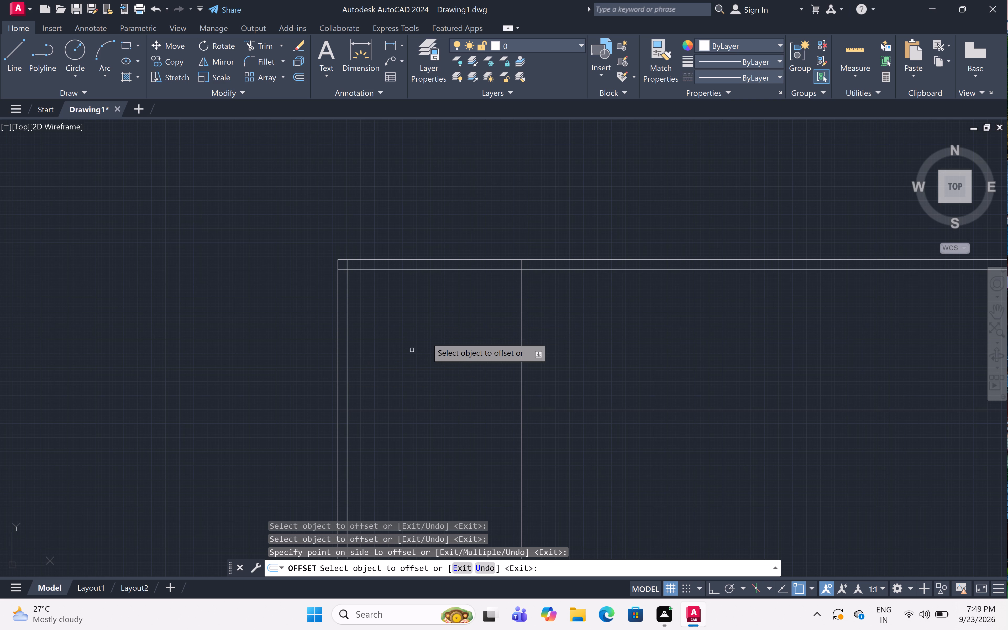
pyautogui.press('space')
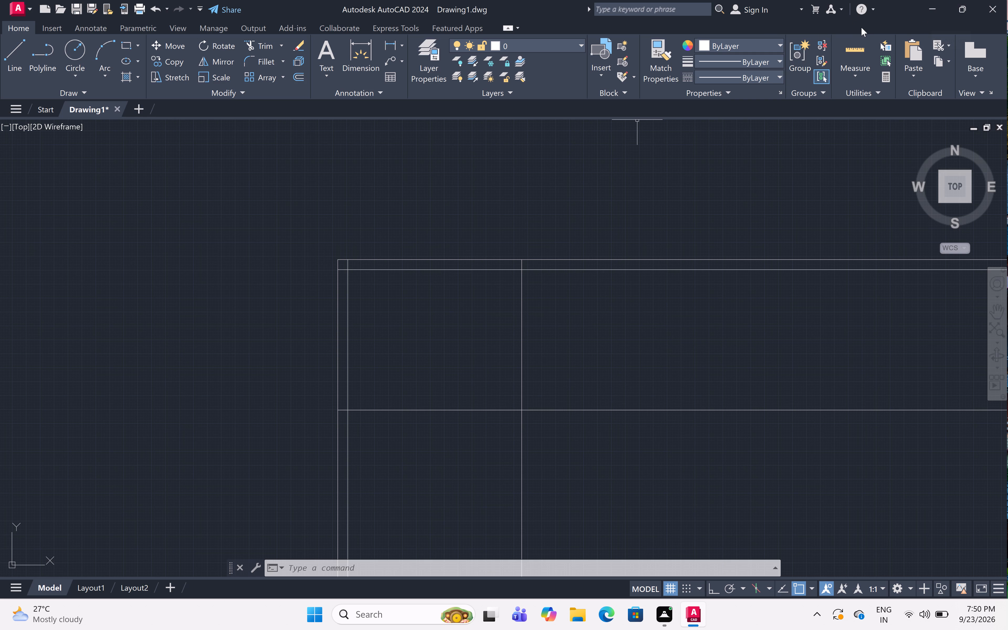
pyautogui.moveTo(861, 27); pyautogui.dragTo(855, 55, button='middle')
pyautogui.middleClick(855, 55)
# Offset the first room's lower line 4.5" downward and its right-hand line 4.5" to the right to form partition walls.
pyautogui.press('o')
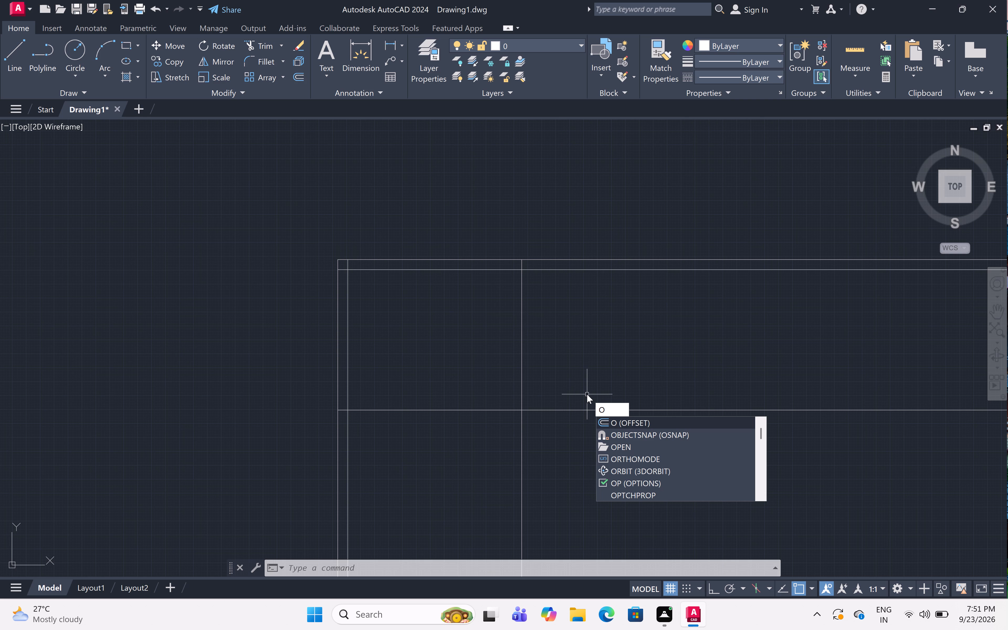
pyautogui.write('ff')
pyautogui.press('space')
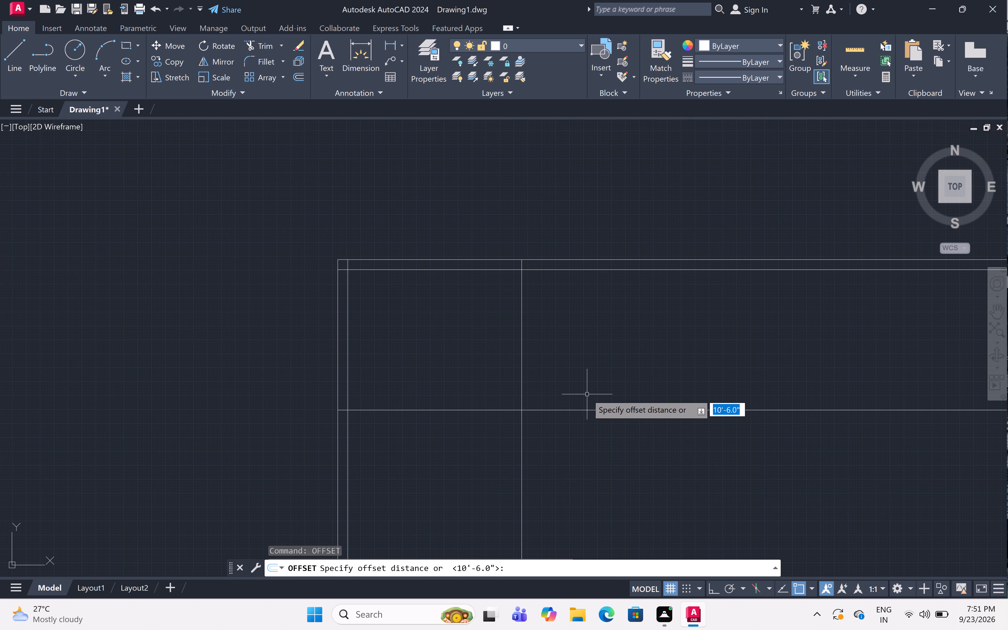
pyautogui.write('4.')
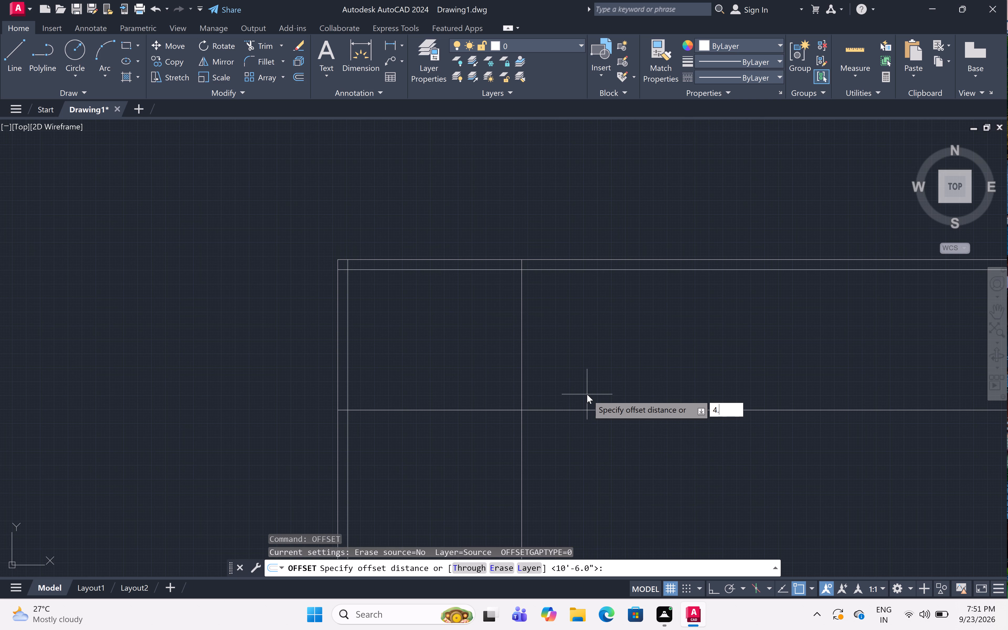
pyautogui.press('5')
pyautogui.write('"')
pyautogui.press('space')
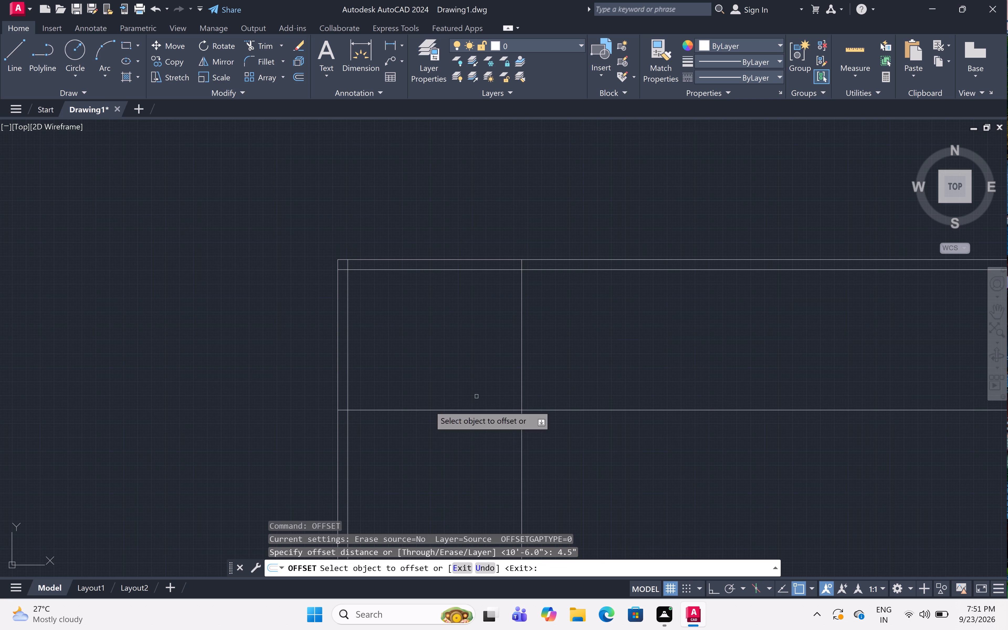
pyautogui.click(445, 411)
pyautogui.moveTo(444, 472); pyautogui.dragTo(450, 457)
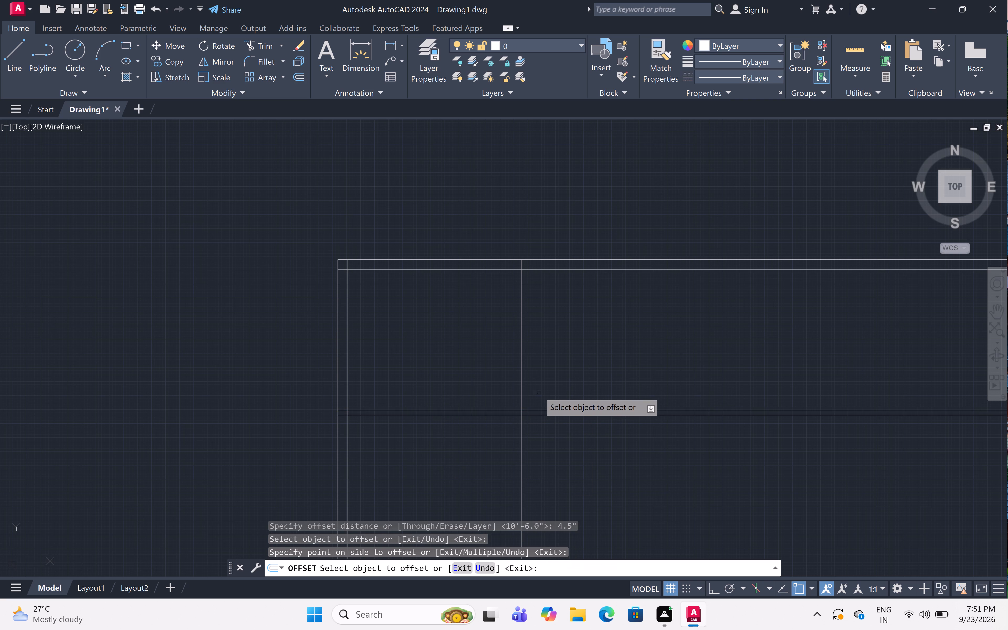
pyautogui.click(521, 376)
pyautogui.click(616, 376)
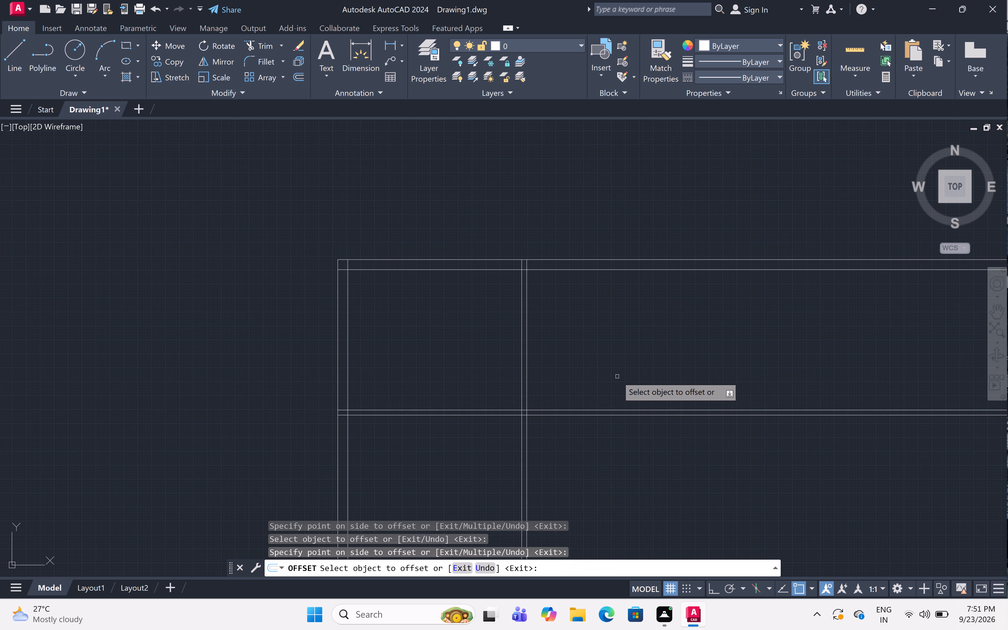
pyautogui.press('Escape')
pyautogui.press('Escape')
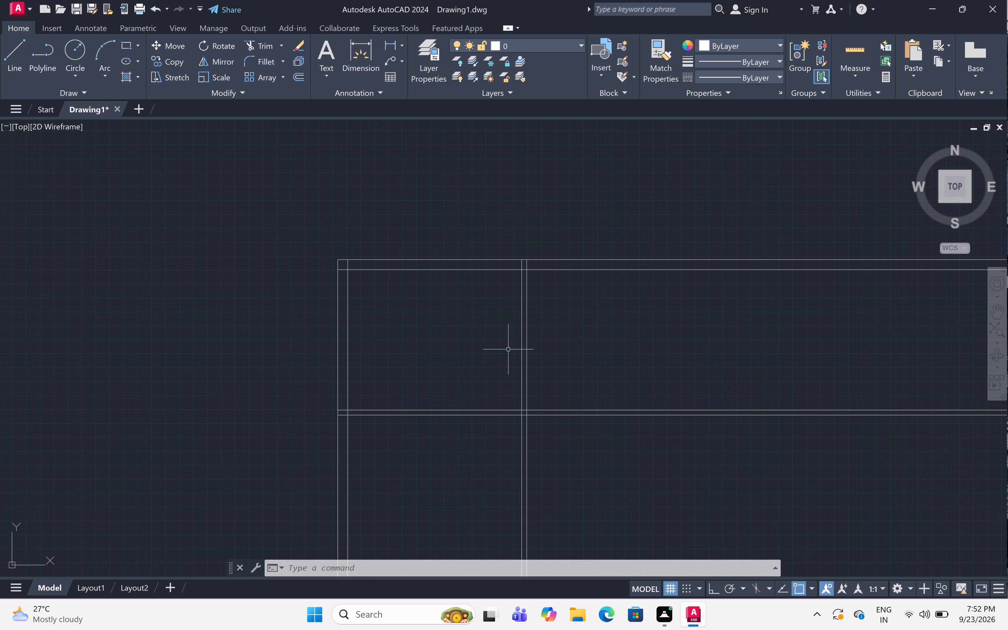
# Trim both horizontal partition lines where they extend right of the first room's vertical partition.
pyautogui.scroll(-1, 514, 341)
pyautogui.moveTo(571, 338); pyautogui.dragTo(515, 315, button='middle')
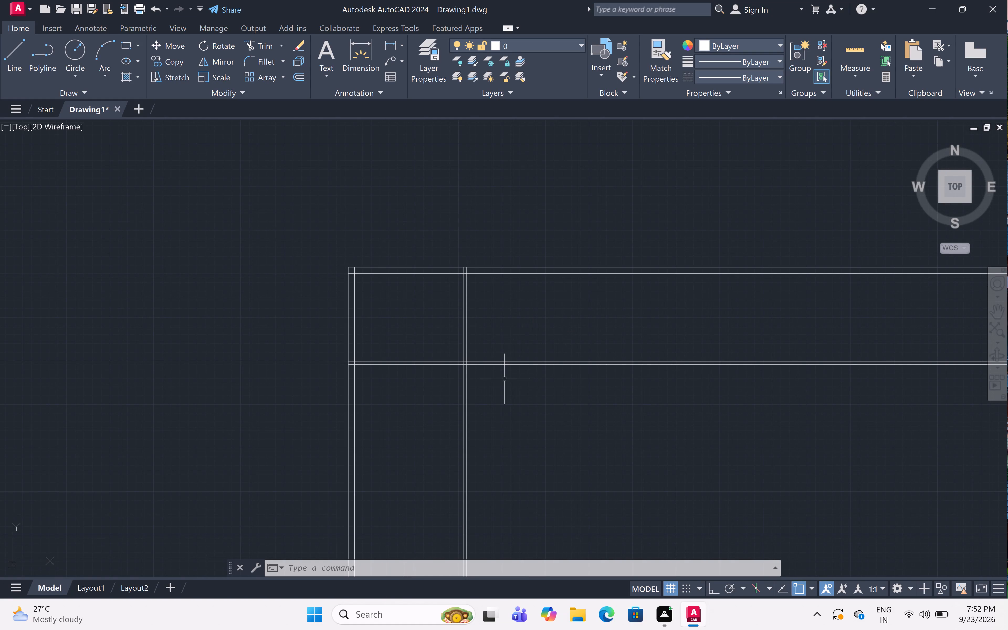
pyautogui.press('Escape')
pyautogui.write('tr')
pyautogui.press('space')
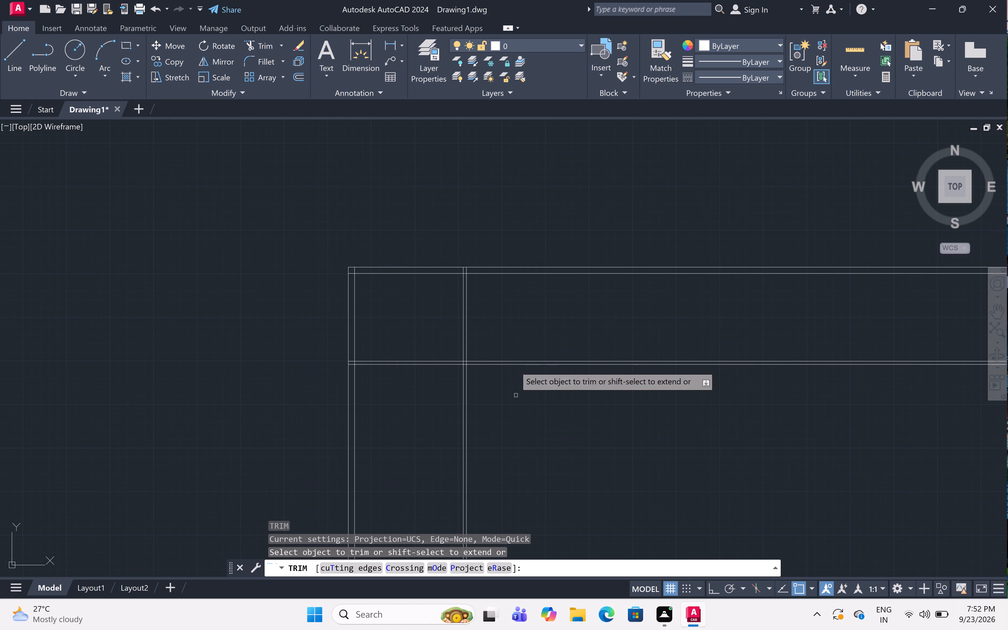
pyautogui.click(509, 328)
pyautogui.click(507, 471)
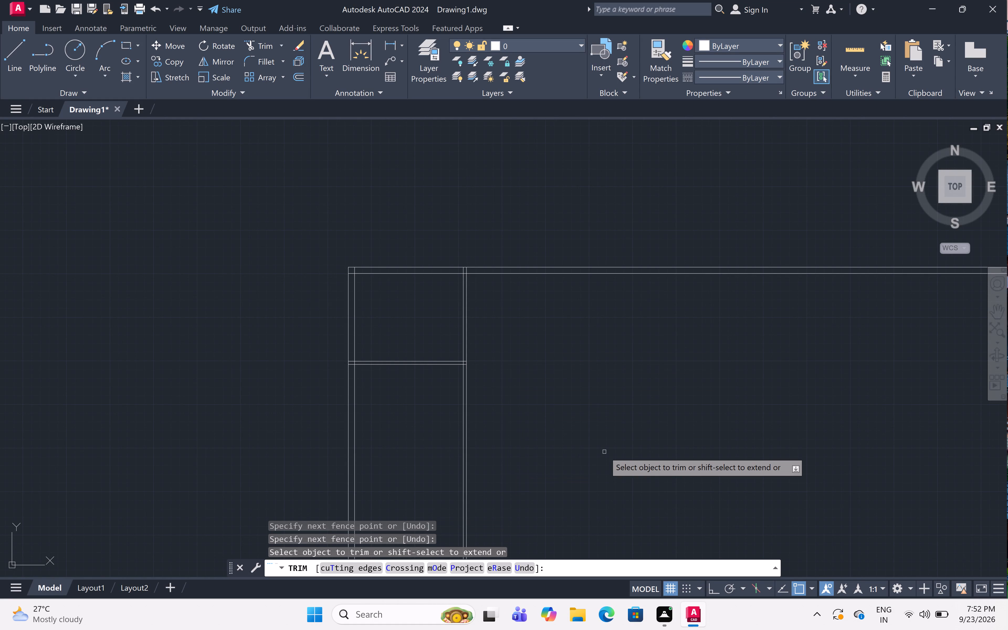
pyautogui.press('o')
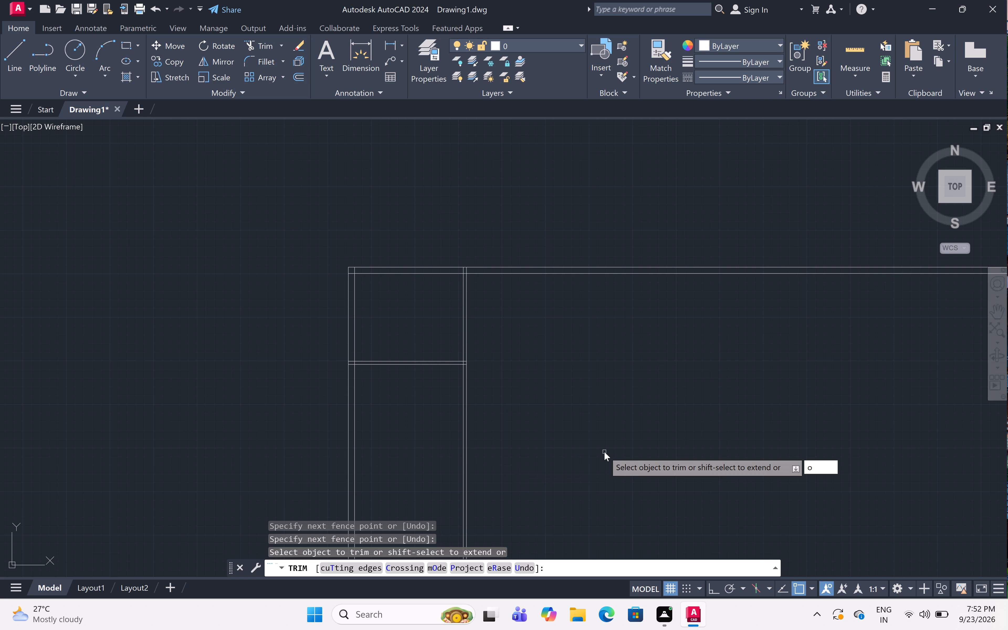
pyautogui.press('Escape')
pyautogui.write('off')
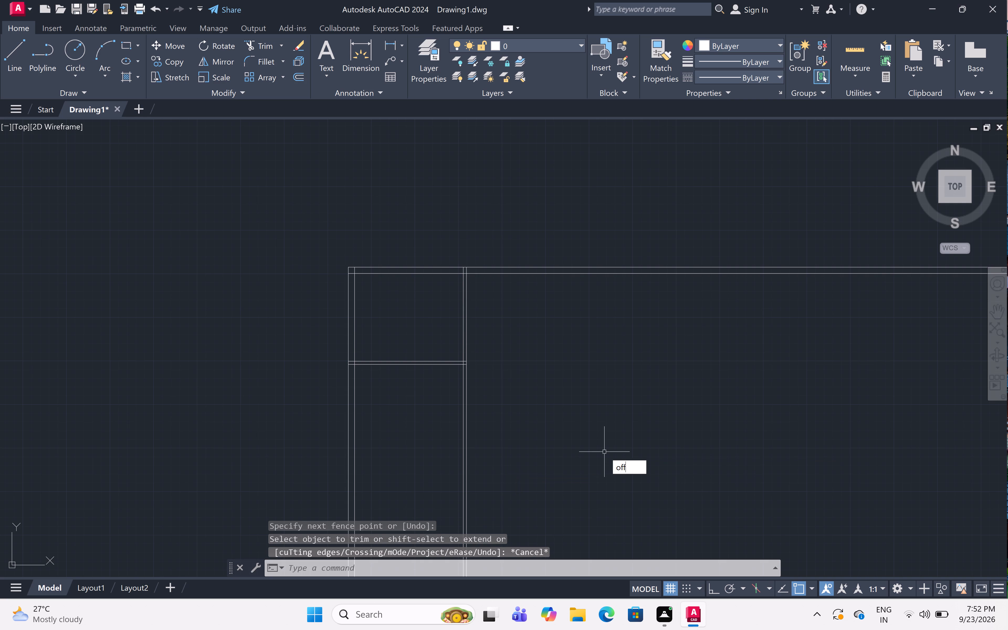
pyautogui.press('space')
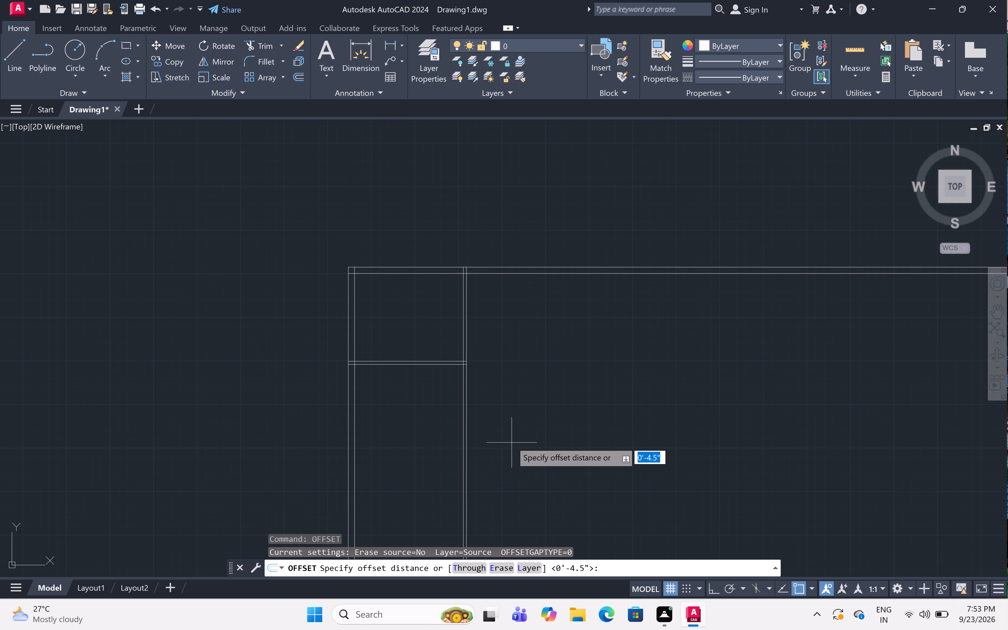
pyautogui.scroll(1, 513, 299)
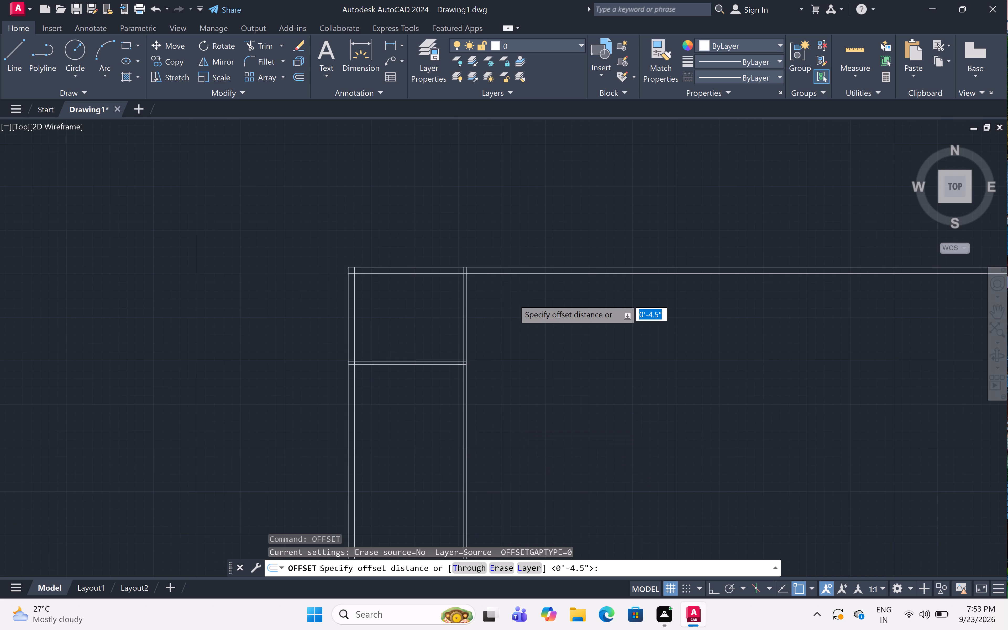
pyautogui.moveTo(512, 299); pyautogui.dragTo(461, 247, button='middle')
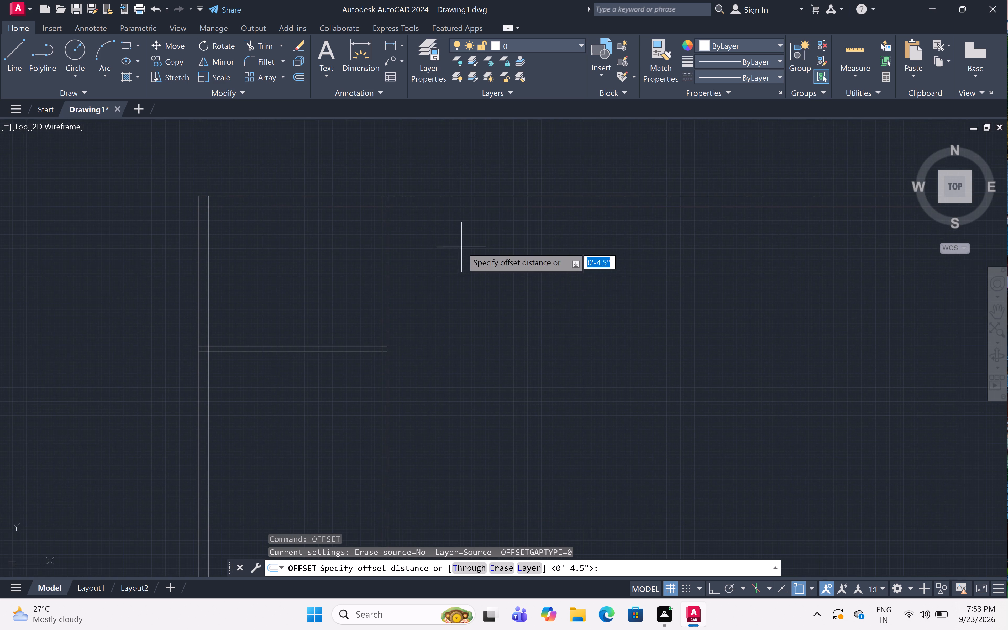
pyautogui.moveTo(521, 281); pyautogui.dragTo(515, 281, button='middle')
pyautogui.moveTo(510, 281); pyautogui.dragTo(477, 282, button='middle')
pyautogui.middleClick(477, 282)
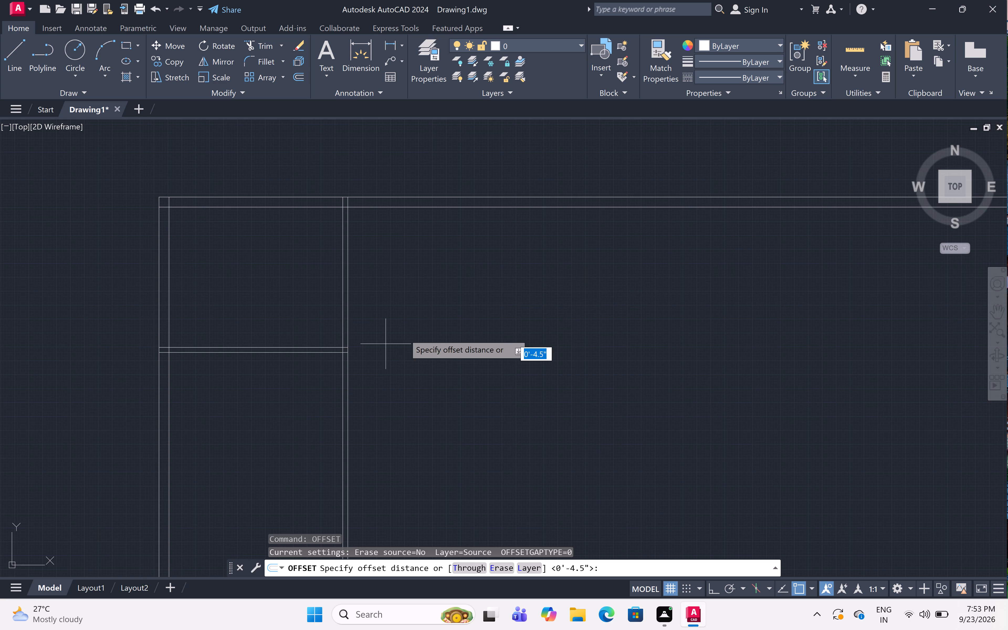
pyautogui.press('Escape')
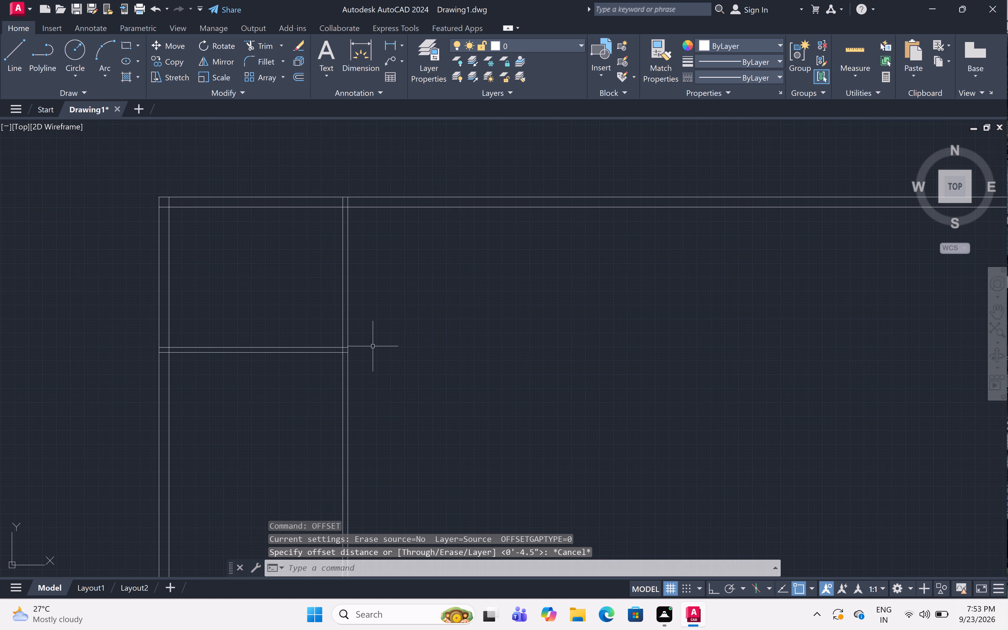
# Offset the outer line of the vertical partition 4' to the right to set the adjoining space's width.
pyautogui.press('o')
pyautogui.write('ff')
pyautogui.press('space')
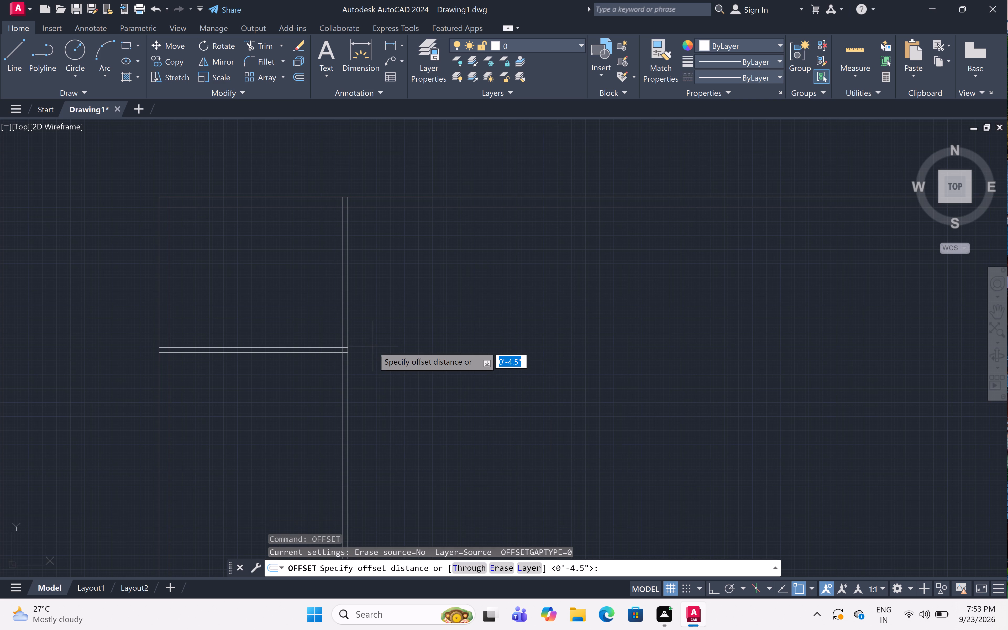
pyautogui.press('4')
pyautogui.press("'")
pyautogui.press('space')
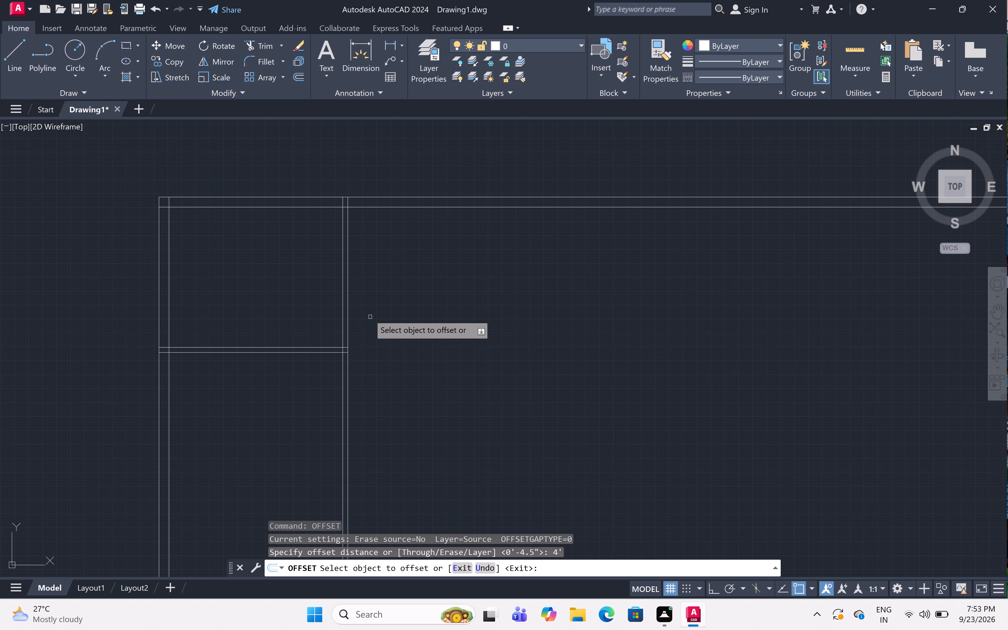
pyautogui.click(348, 290)
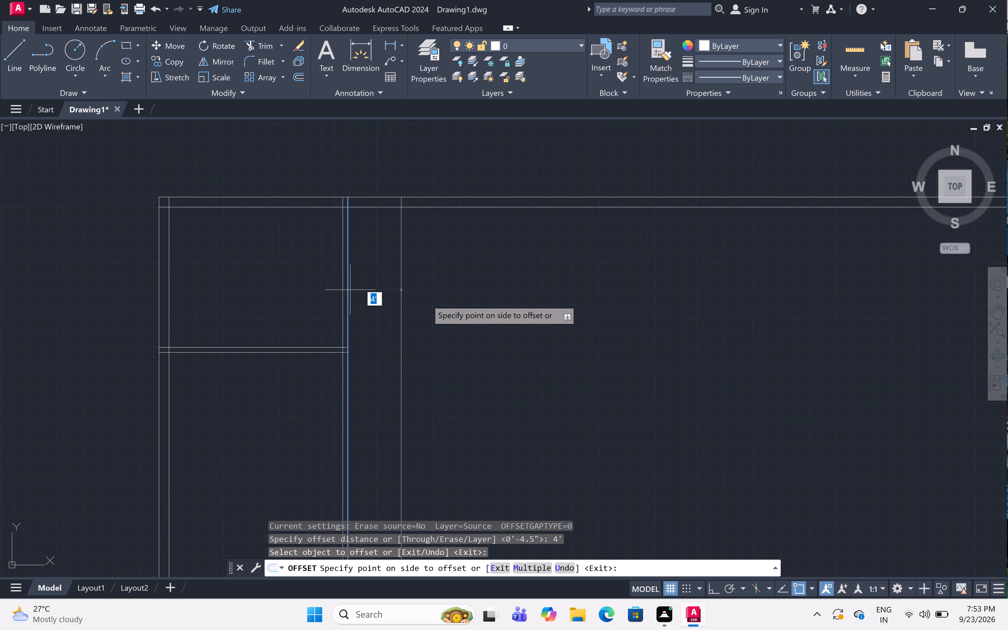
pyautogui.click(565, 300)
pyautogui.press('space')
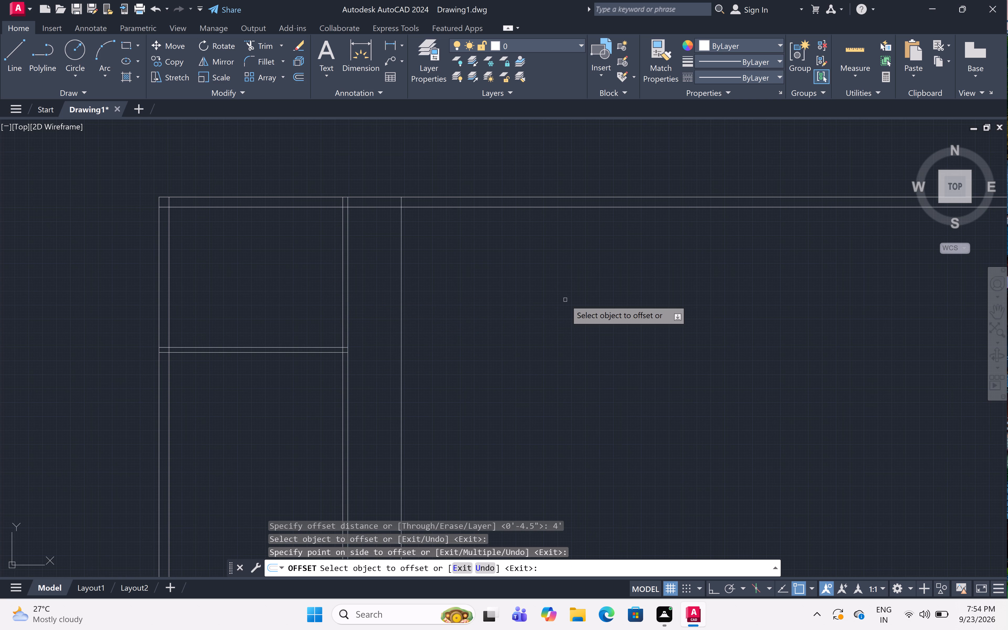
# Offset the new vertical line 4.5" to the right to form the second partition's thickness.
pyautogui.press('space')
pyautogui.write('4.5')
pyautogui.hotkey('shift', '"')
pyautogui.press('space')
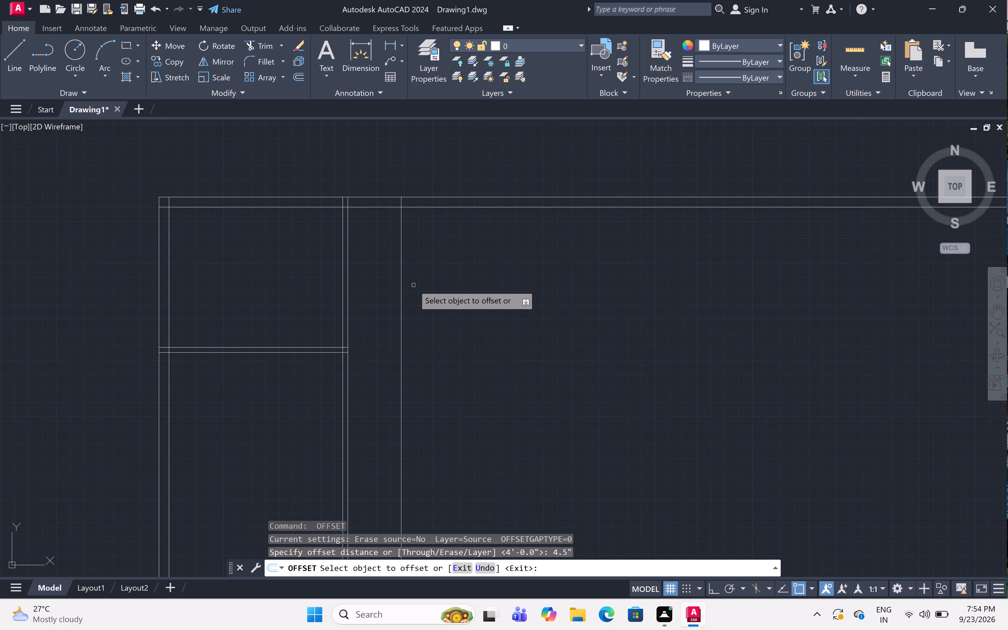
pyautogui.click(398, 277)
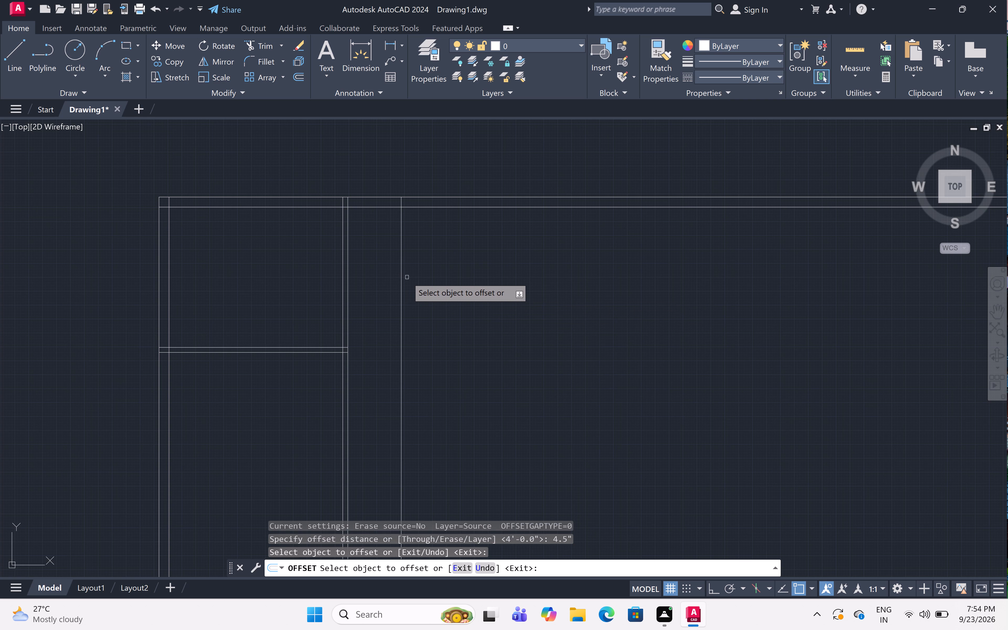
pyautogui.click(401, 273)
pyautogui.click(445, 276)
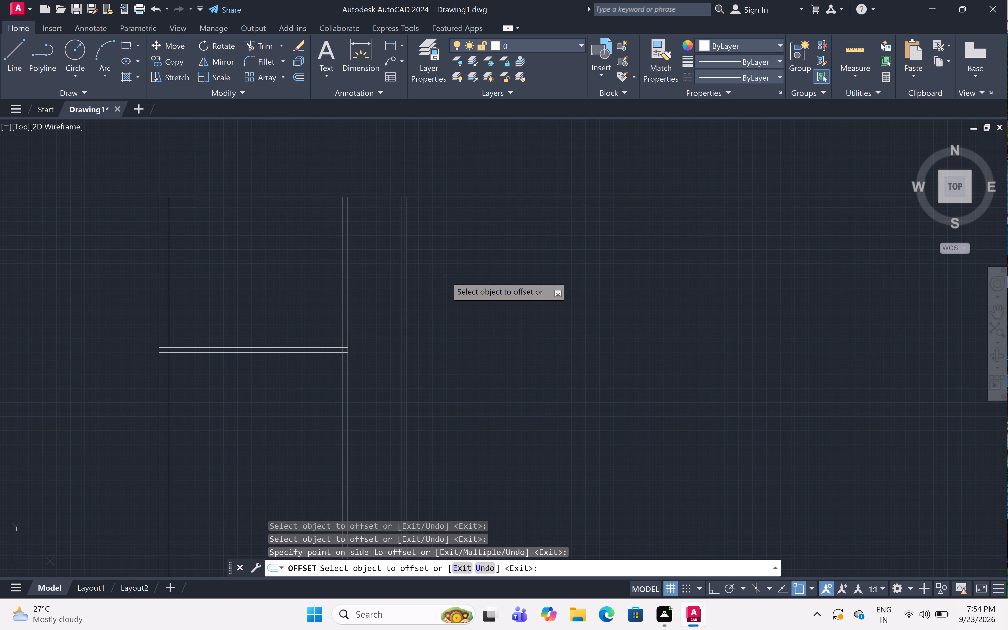
pyautogui.press('space')
# Offset the inner line of the top wall 7' downward to set the depth of the 4' wide space.
pyautogui.press('space')
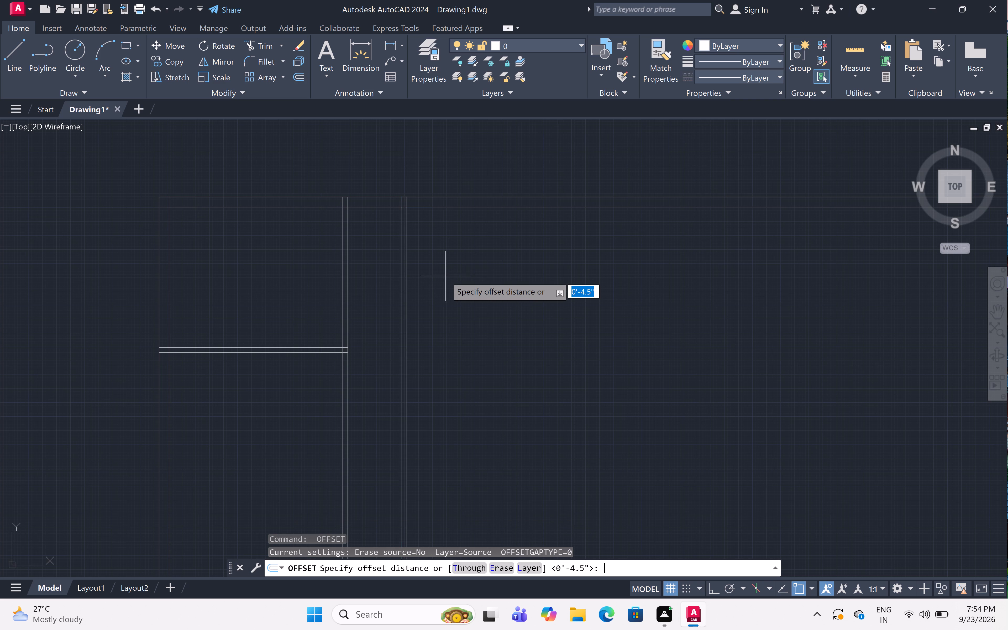
pyautogui.write('7')
pyautogui.press("'")
pyautogui.press('space')
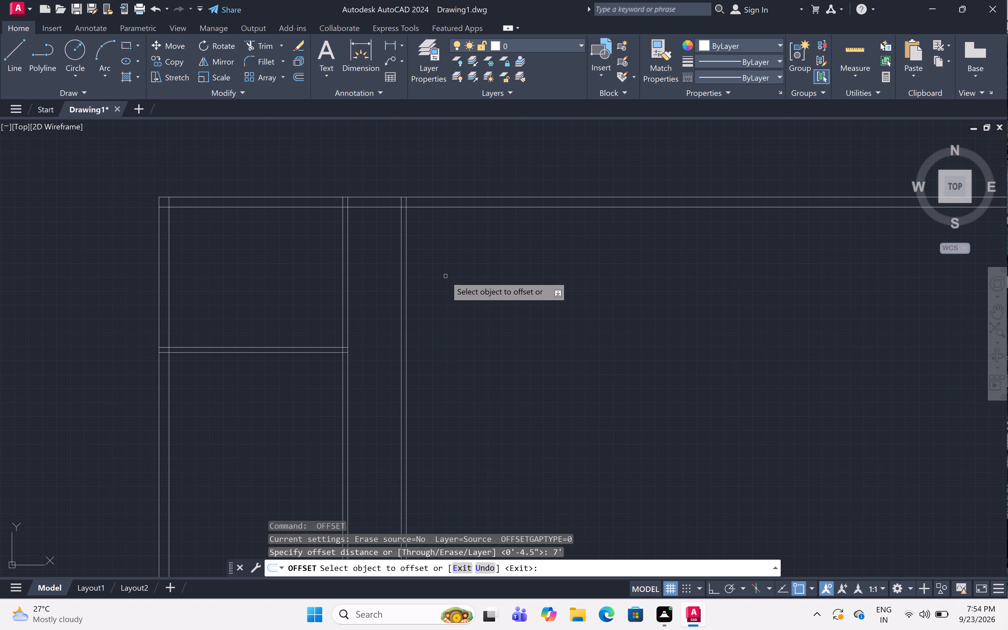
pyautogui.click(389, 207)
pyautogui.doubleClick(395, 327)
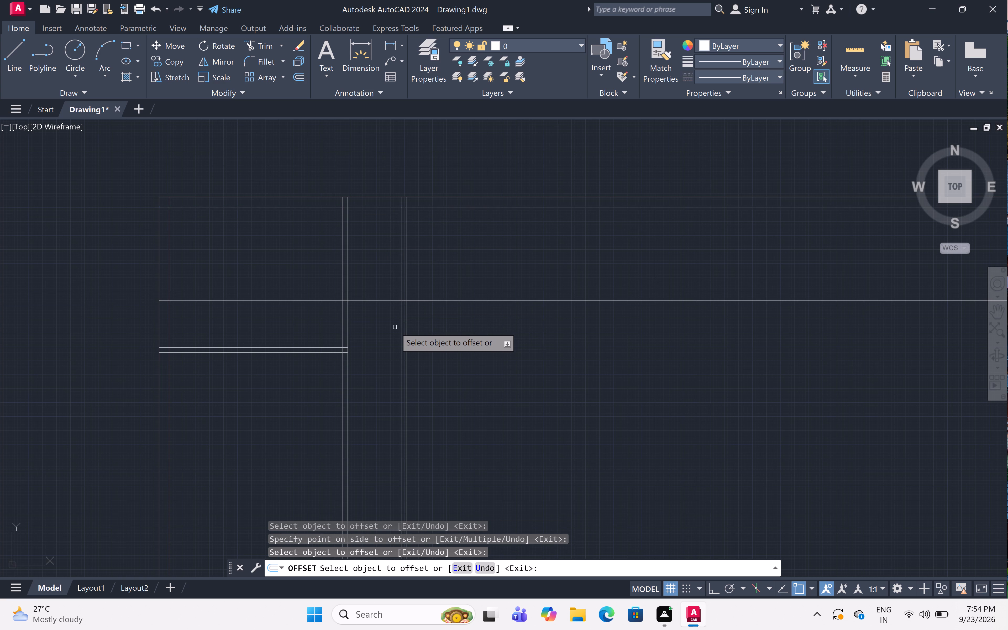
pyautogui.press('space')
# Offset the new horizontal line 4.5" downward to give the lower partition its thickness.
pyautogui.press('space')
pyautogui.write('4')
pyautogui.write('.5')
pyautogui.hotkey('shift', '"')
pyautogui.press('space')
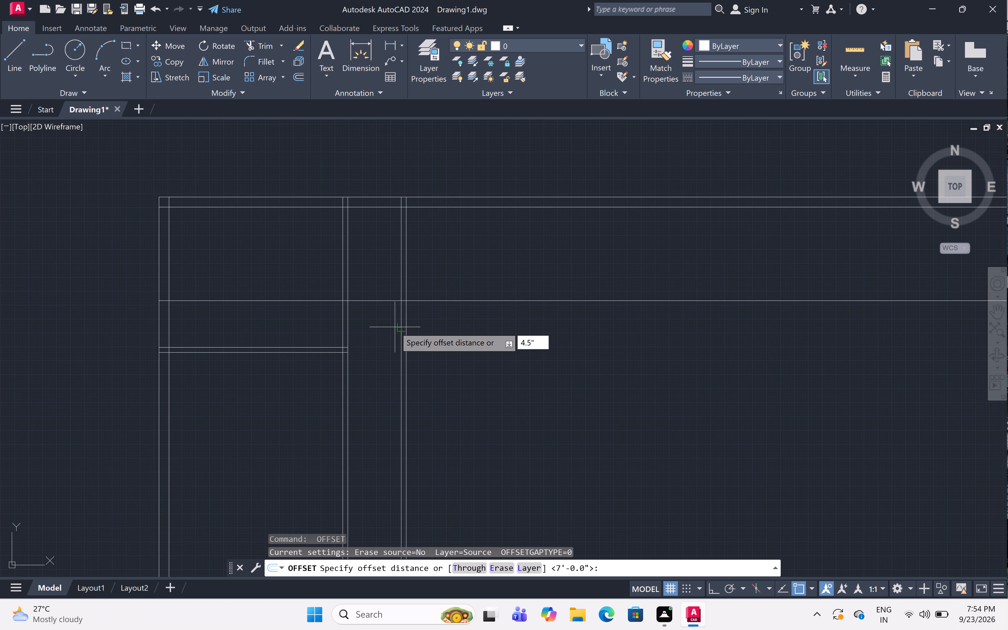
pyautogui.click(384, 301)
pyautogui.click(384, 360)
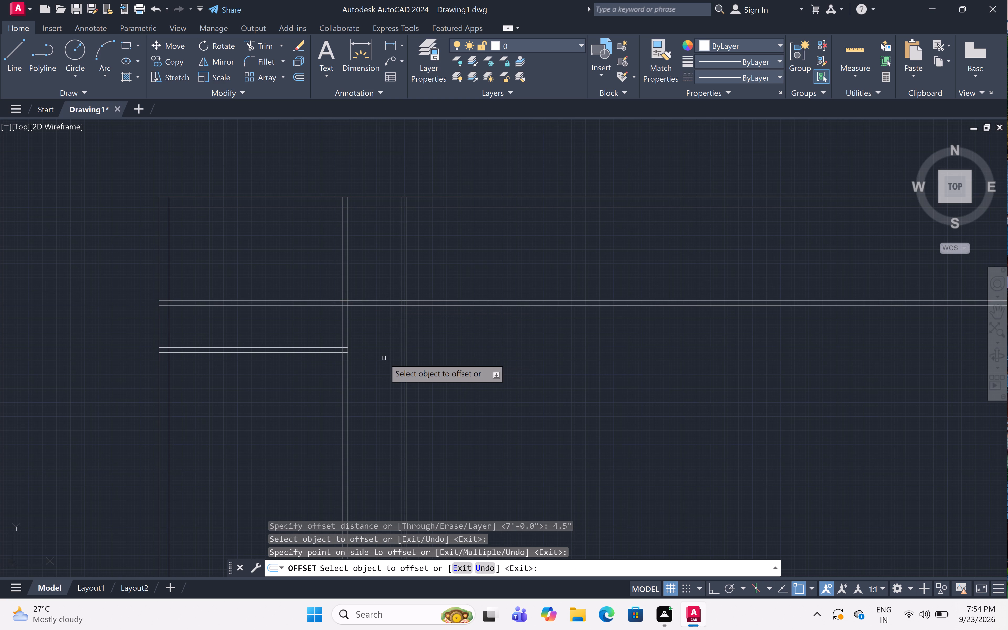
pyautogui.press('Escape')
# Trim the two lines of the new 4.5" horizontal partition where they cross the corner room, left of the first vertical partition.
pyautogui.write('tr')
pyautogui.press('space')
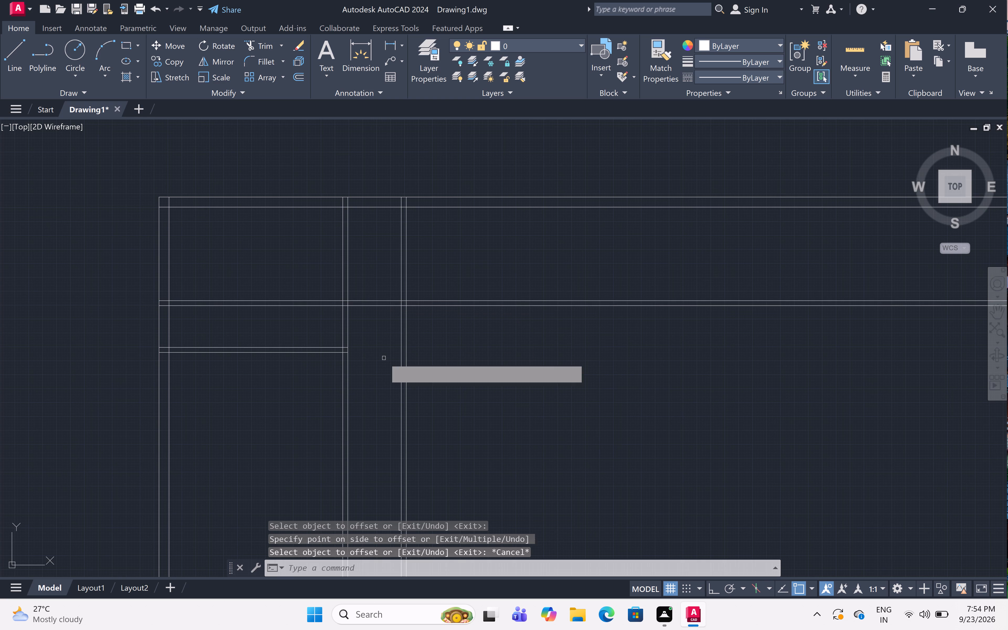
pyautogui.scroll(3, 332, 314)
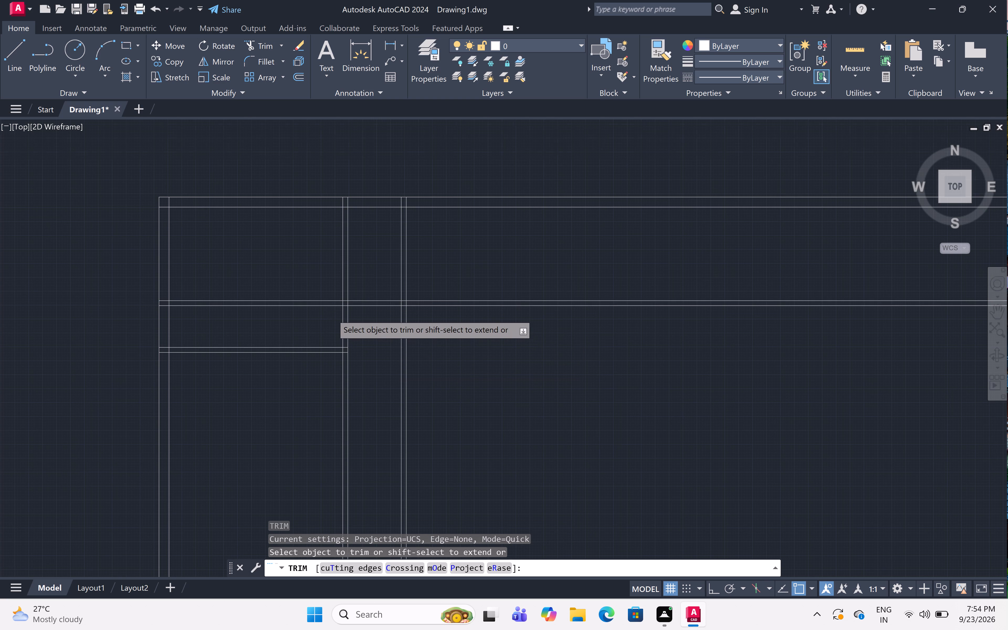
pyautogui.scroll(2, 332, 314)
pyautogui.click(356, 153)
pyautogui.moveTo(359, 319); pyautogui.dragTo(358, 314)
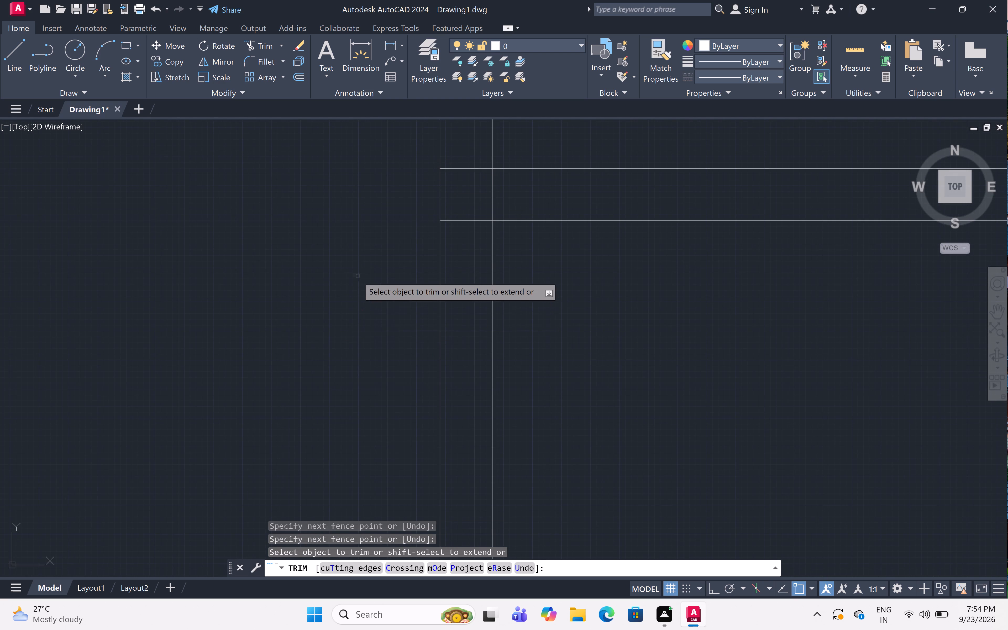
# Trim the same two horizontal partition lines beyond the right side of the second vertical partition.
pyautogui.scroll(-6, 358, 276)
pyautogui.scroll(5, 465, 332)
pyautogui.scroll(-2, 465, 332)
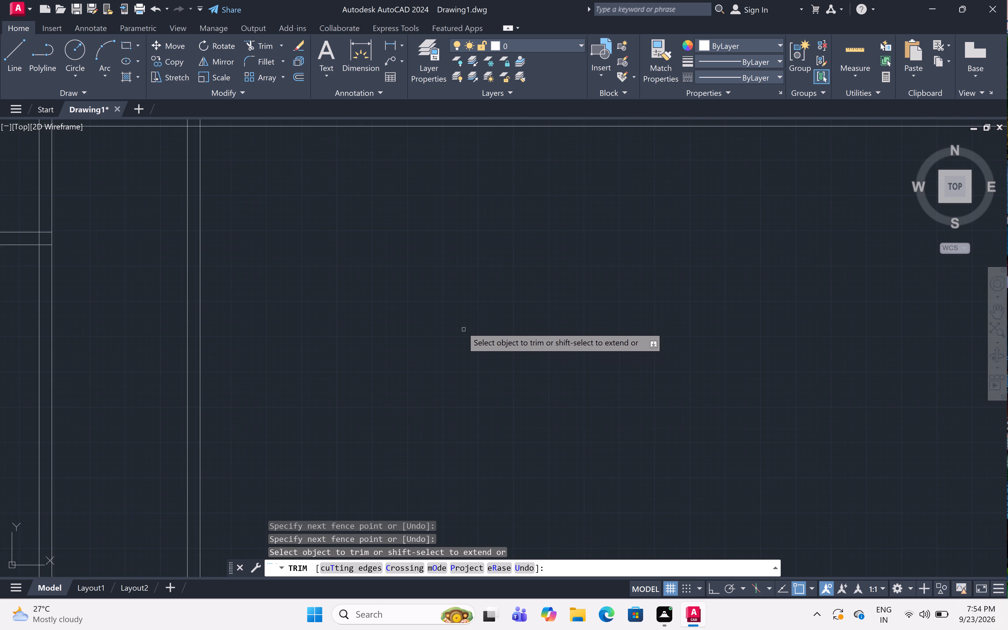
pyautogui.moveTo(449, 277); pyautogui.dragTo(448, 387, button='middle')
pyautogui.scroll(1, 446, 384)
pyautogui.moveTo(442, 347); pyautogui.dragTo(438, 411, button='middle')
pyautogui.moveTo(204, 162); pyautogui.dragTo(205, 164)
pyautogui.click(210, 283)
pyautogui.scroll(-5, 241, 262)
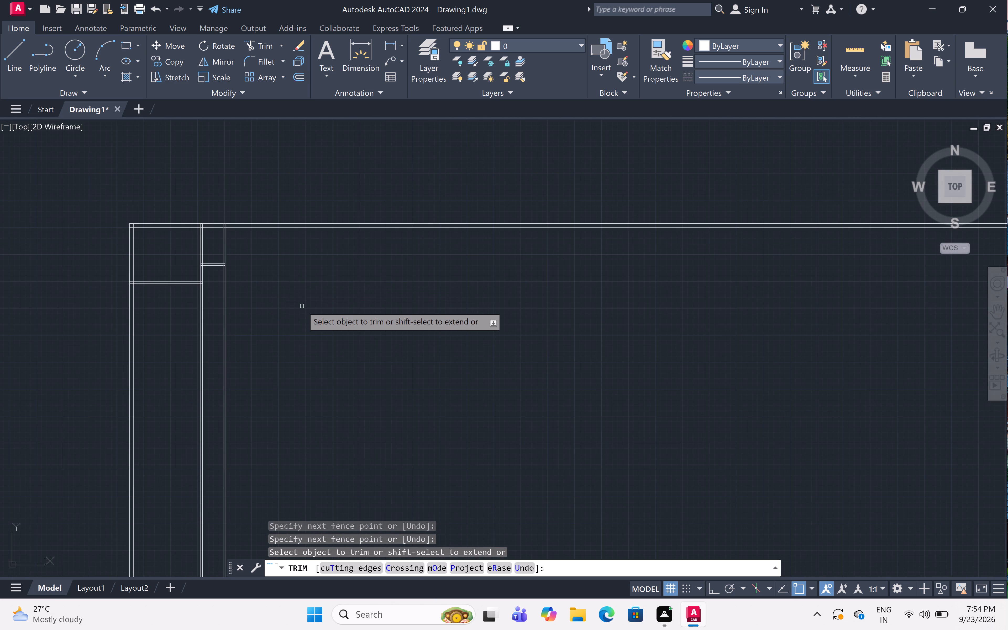
pyautogui.press('Escape')
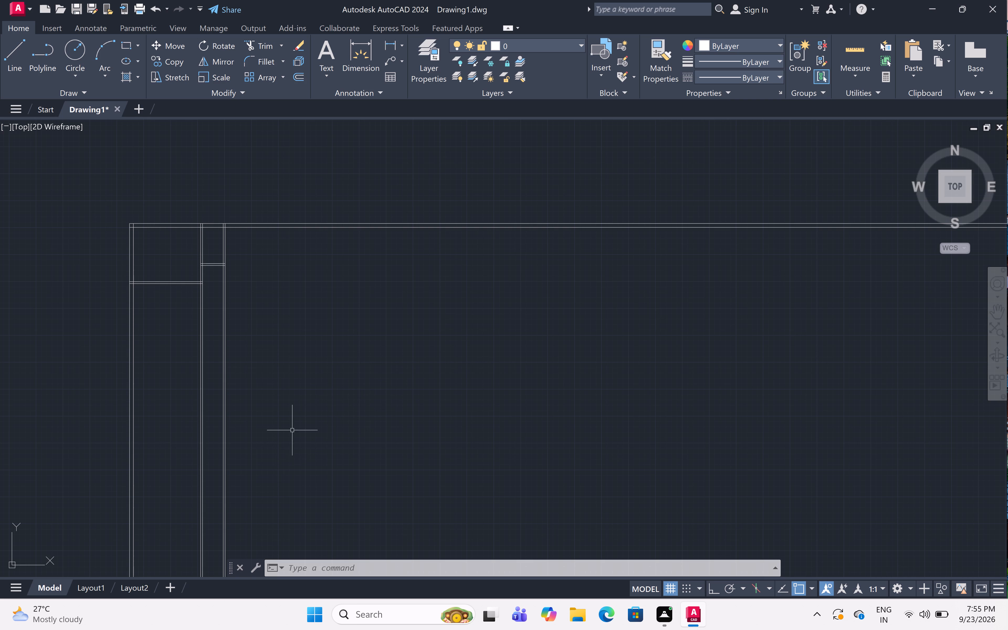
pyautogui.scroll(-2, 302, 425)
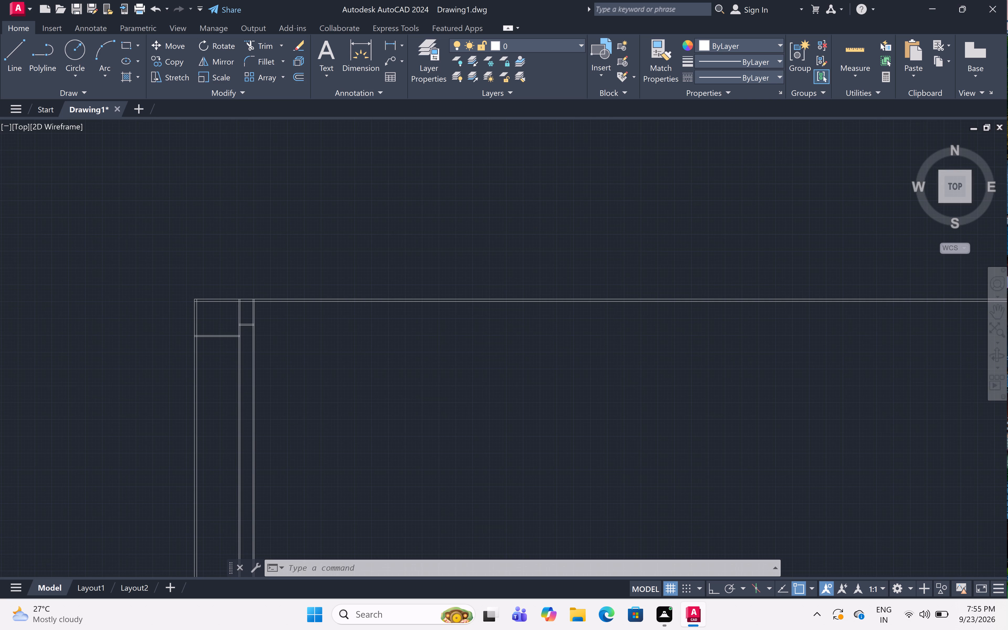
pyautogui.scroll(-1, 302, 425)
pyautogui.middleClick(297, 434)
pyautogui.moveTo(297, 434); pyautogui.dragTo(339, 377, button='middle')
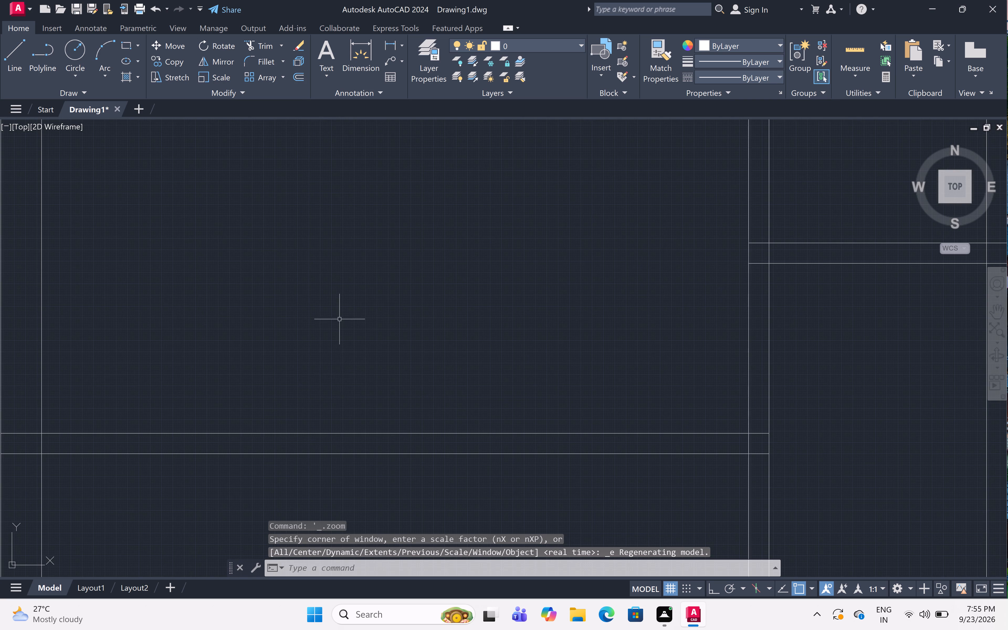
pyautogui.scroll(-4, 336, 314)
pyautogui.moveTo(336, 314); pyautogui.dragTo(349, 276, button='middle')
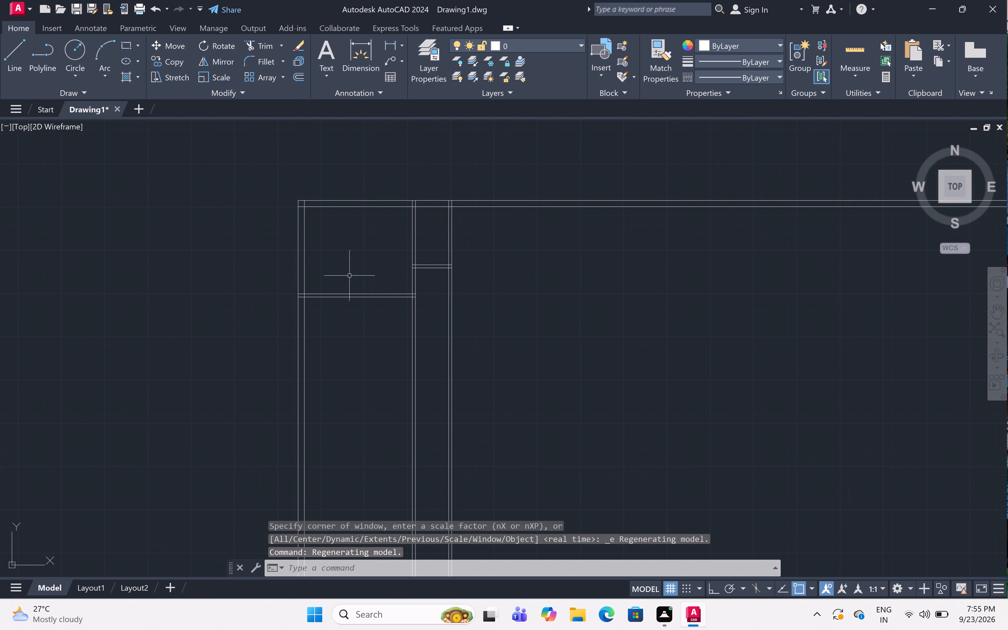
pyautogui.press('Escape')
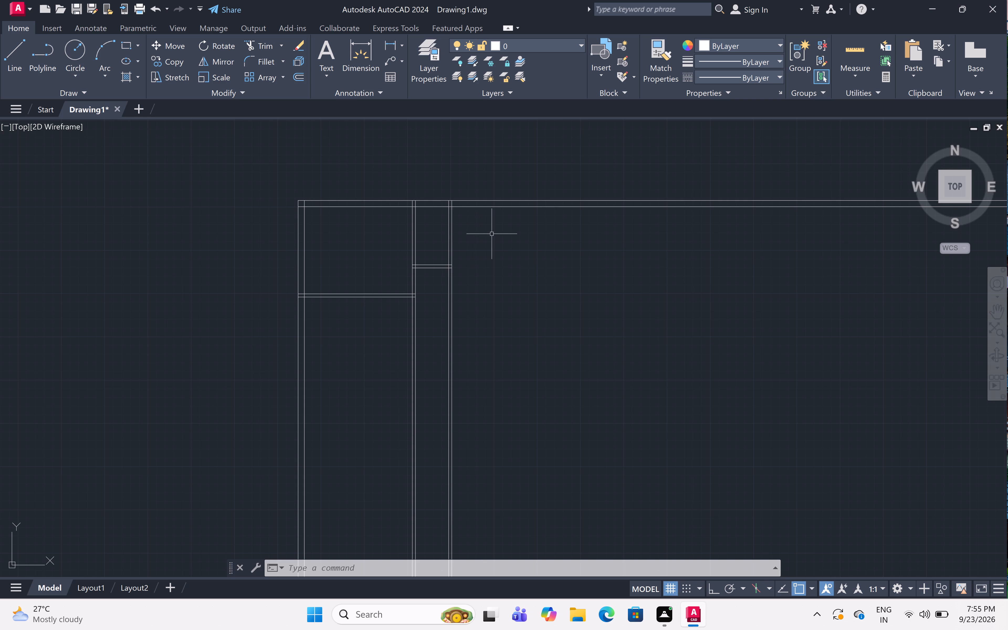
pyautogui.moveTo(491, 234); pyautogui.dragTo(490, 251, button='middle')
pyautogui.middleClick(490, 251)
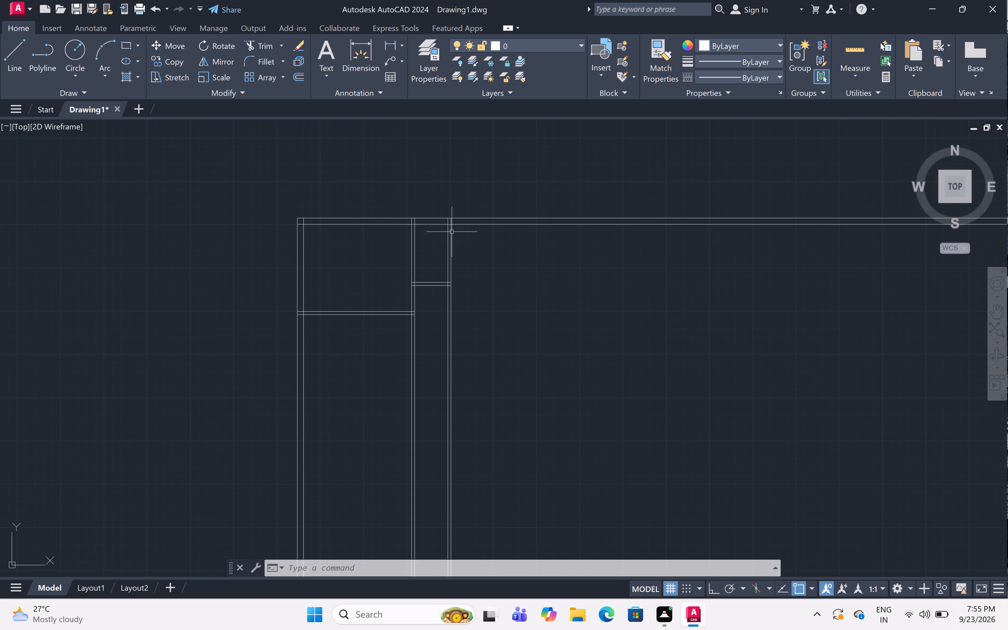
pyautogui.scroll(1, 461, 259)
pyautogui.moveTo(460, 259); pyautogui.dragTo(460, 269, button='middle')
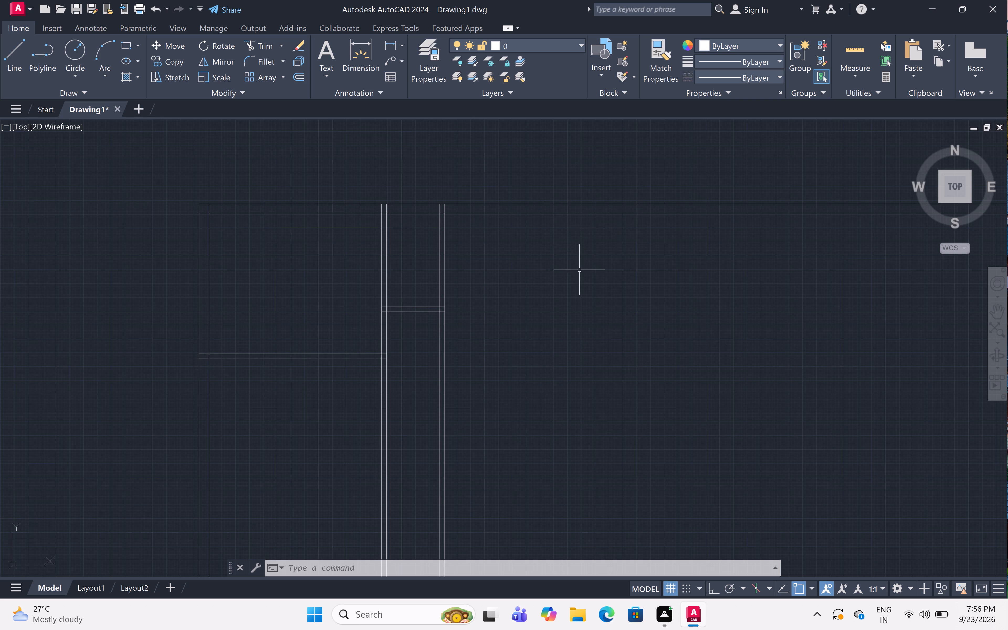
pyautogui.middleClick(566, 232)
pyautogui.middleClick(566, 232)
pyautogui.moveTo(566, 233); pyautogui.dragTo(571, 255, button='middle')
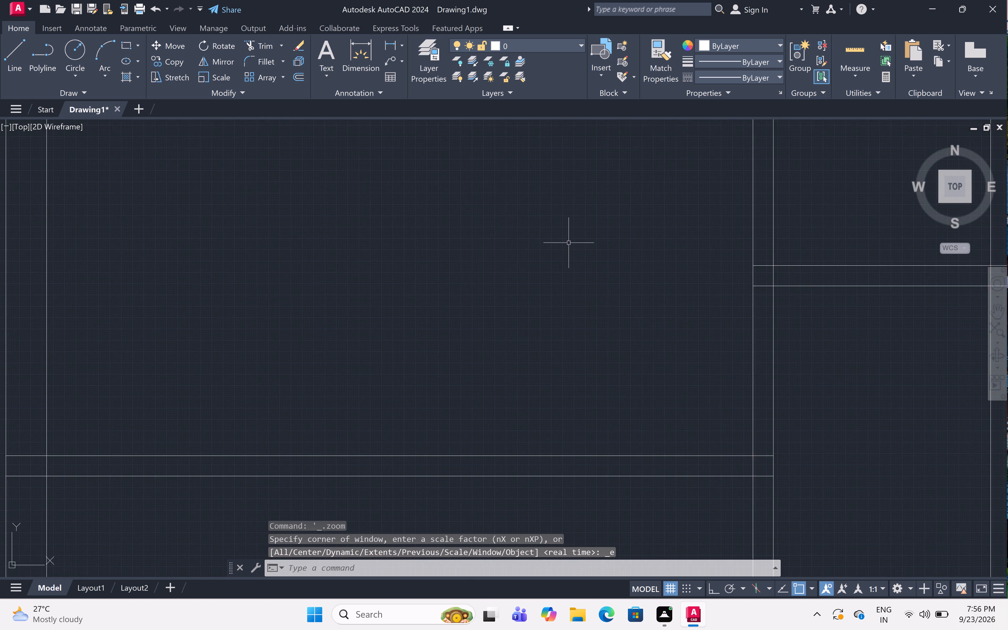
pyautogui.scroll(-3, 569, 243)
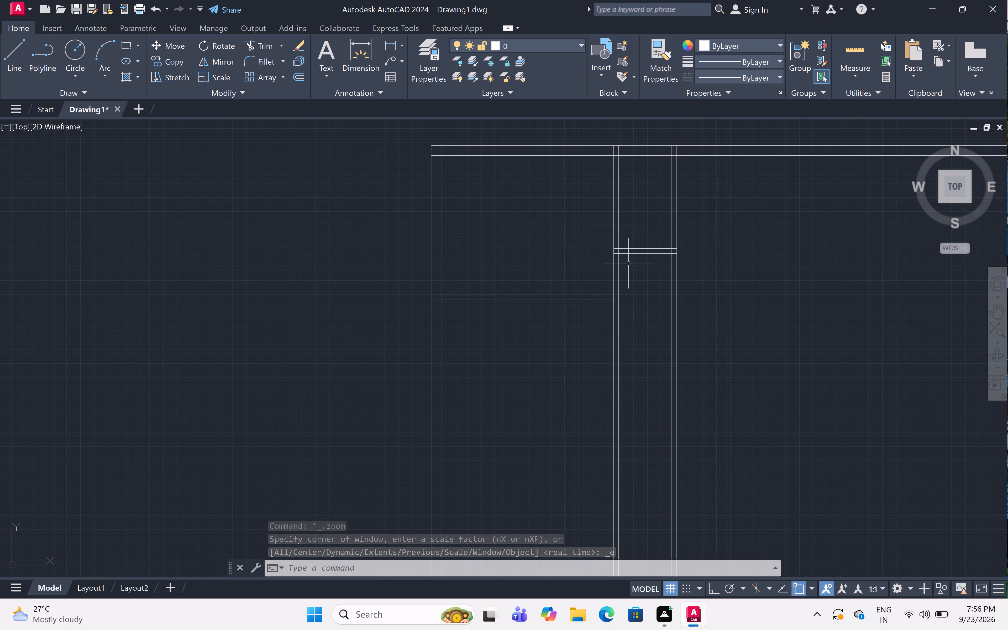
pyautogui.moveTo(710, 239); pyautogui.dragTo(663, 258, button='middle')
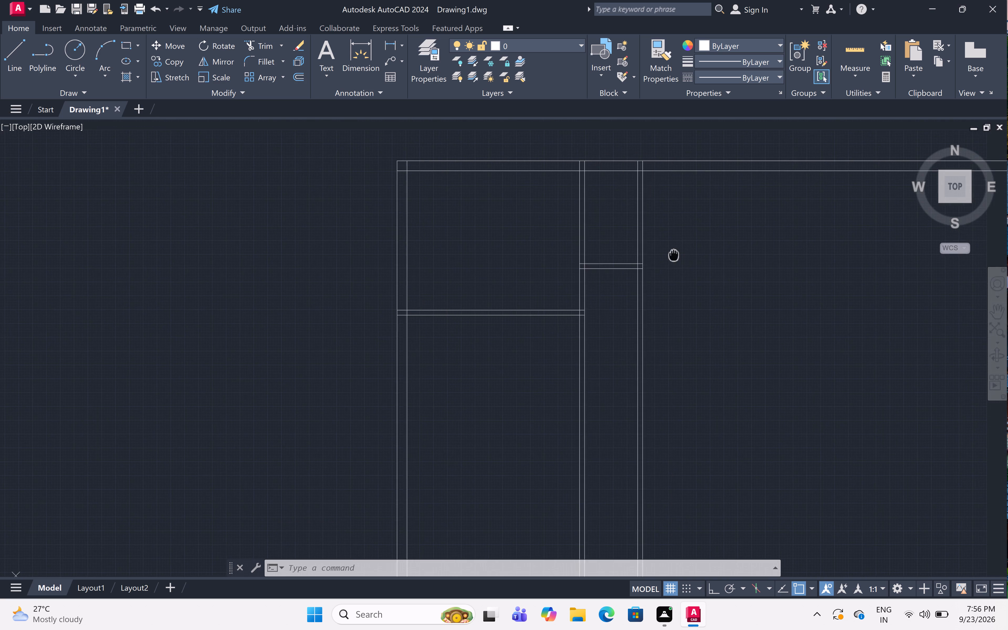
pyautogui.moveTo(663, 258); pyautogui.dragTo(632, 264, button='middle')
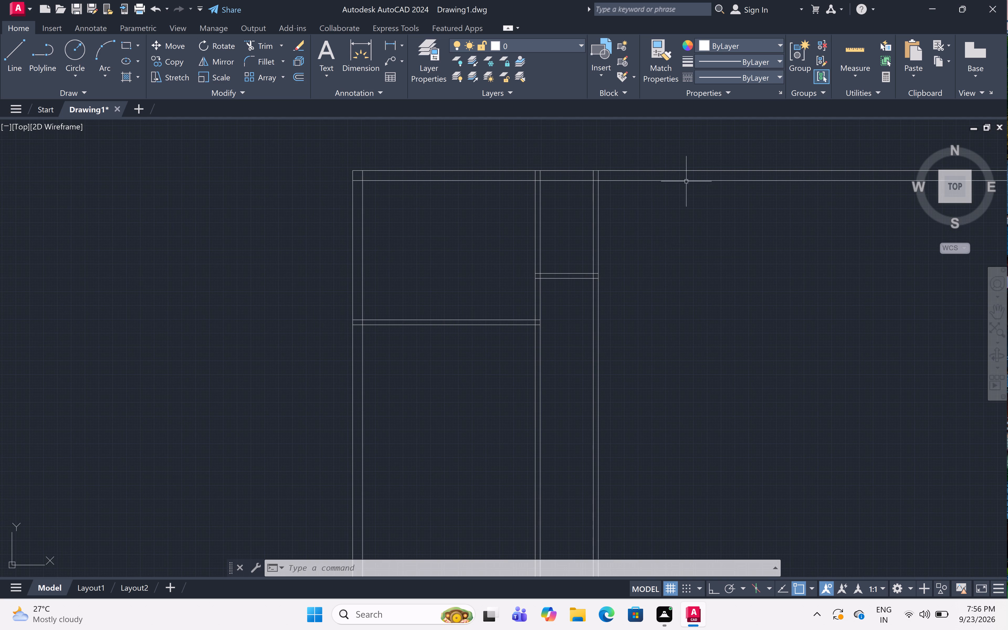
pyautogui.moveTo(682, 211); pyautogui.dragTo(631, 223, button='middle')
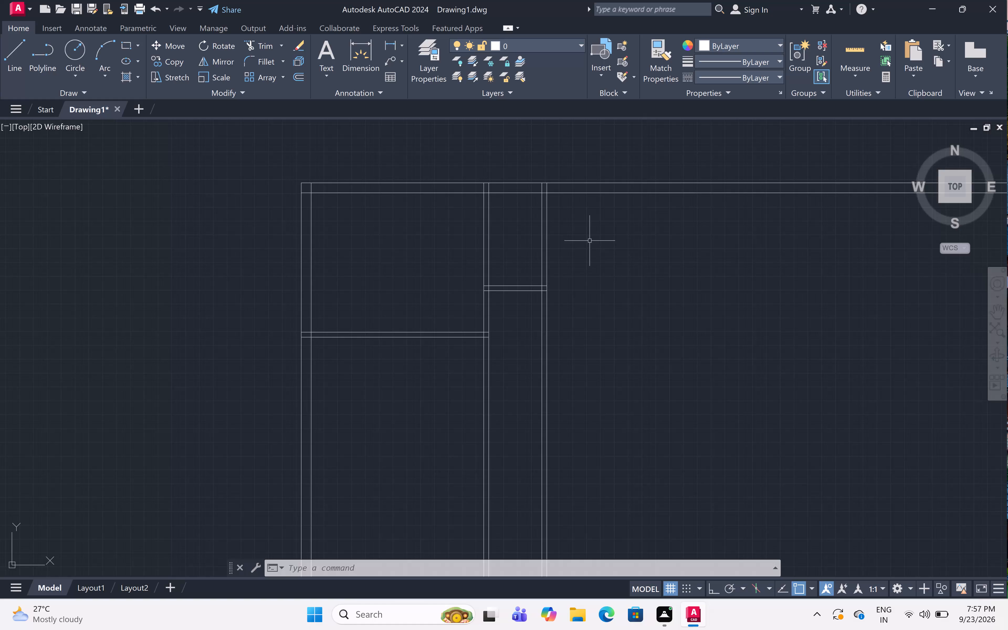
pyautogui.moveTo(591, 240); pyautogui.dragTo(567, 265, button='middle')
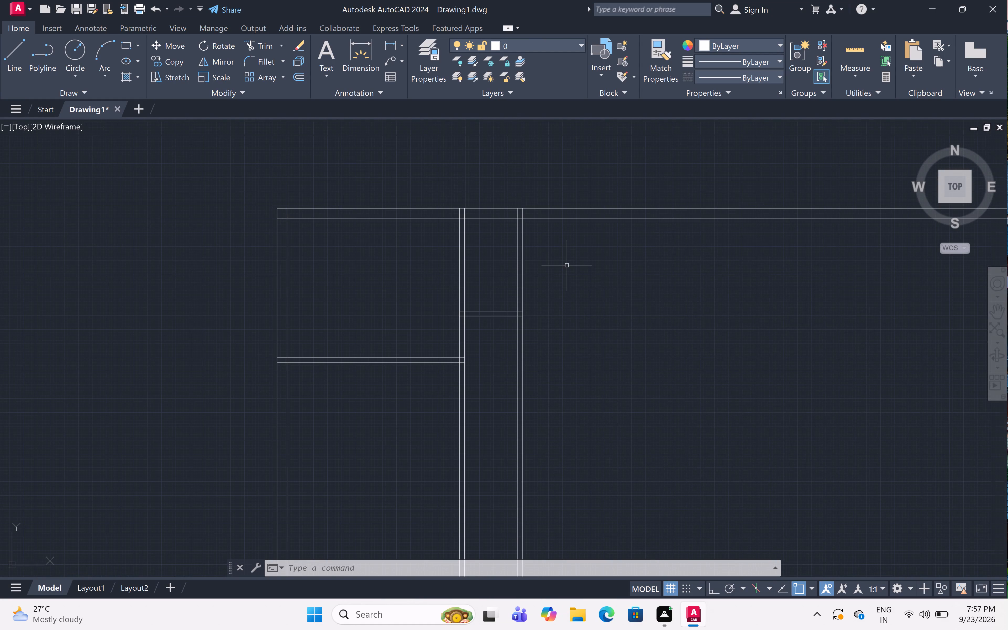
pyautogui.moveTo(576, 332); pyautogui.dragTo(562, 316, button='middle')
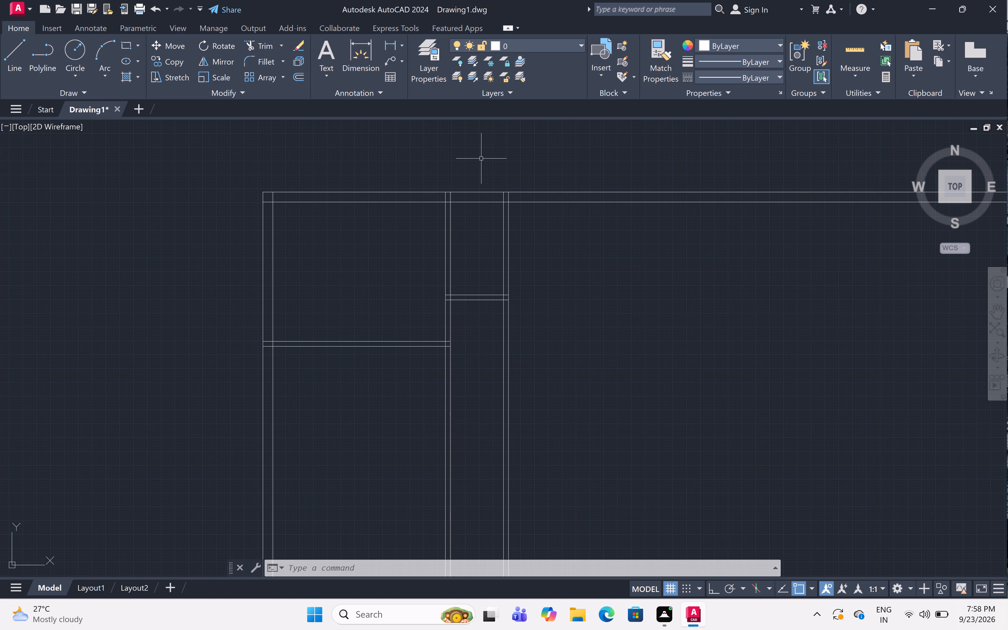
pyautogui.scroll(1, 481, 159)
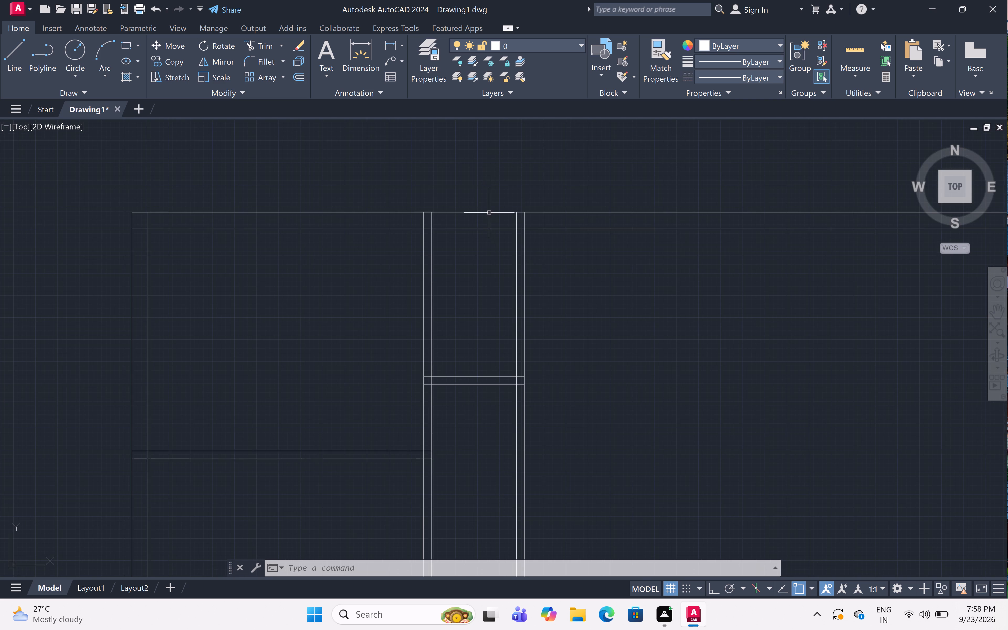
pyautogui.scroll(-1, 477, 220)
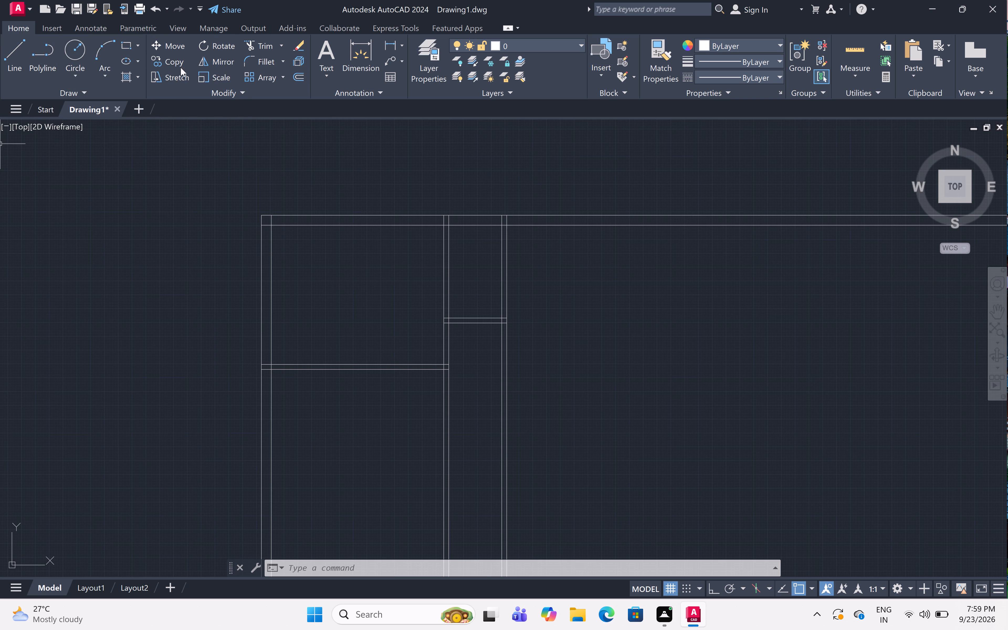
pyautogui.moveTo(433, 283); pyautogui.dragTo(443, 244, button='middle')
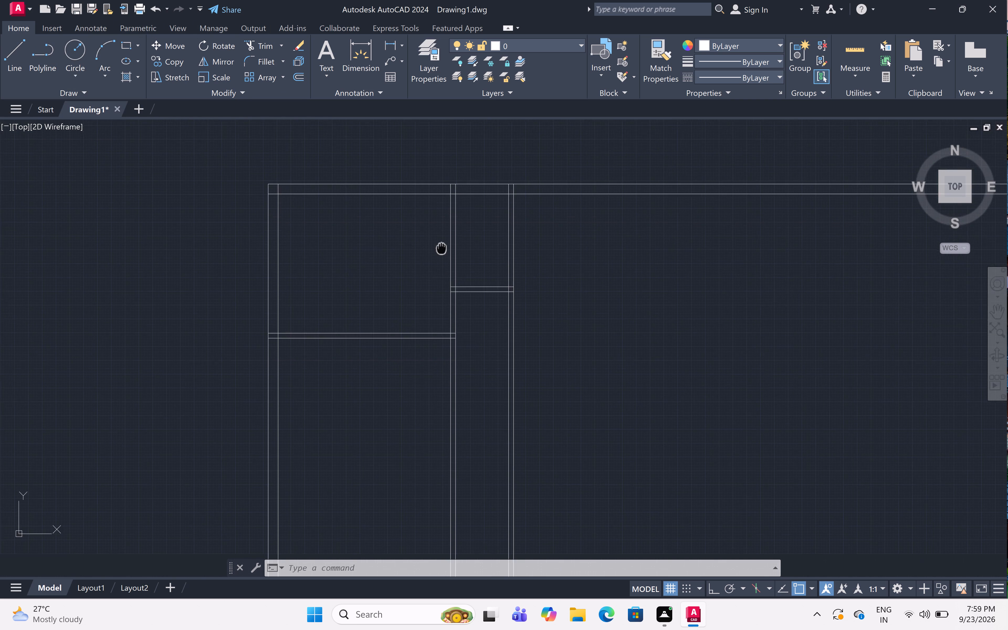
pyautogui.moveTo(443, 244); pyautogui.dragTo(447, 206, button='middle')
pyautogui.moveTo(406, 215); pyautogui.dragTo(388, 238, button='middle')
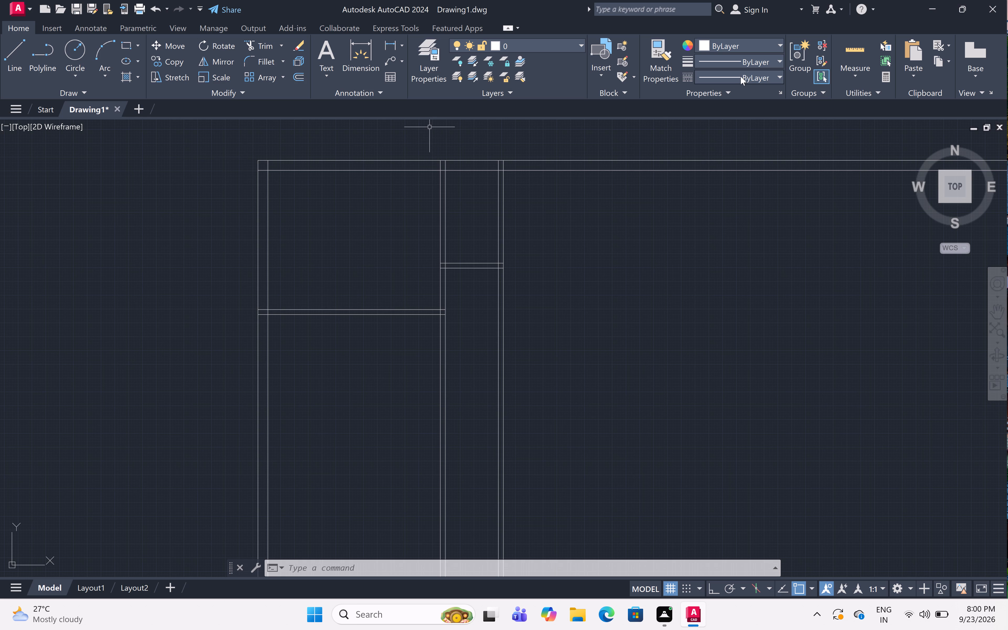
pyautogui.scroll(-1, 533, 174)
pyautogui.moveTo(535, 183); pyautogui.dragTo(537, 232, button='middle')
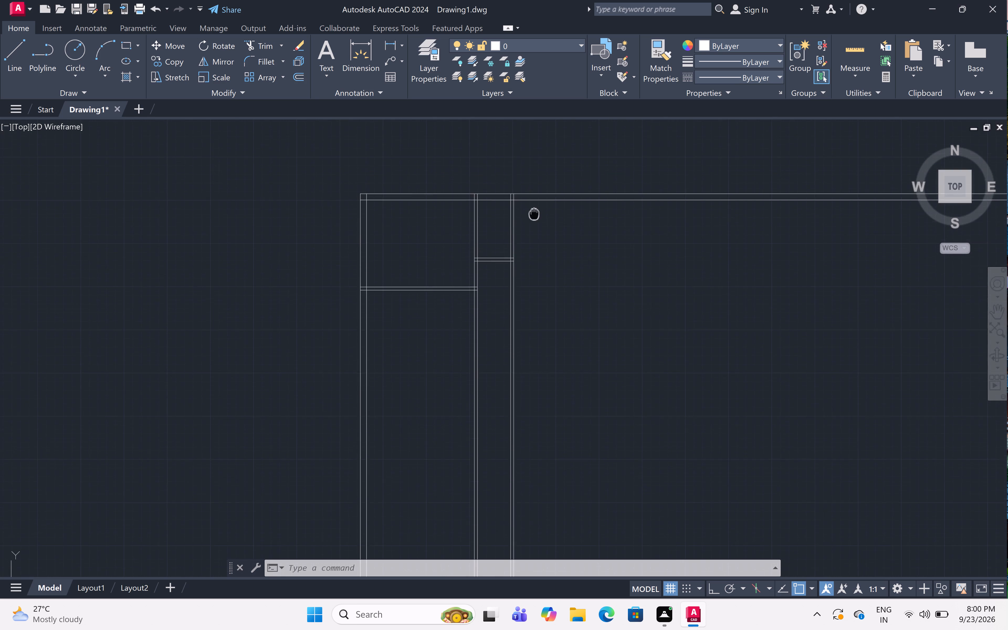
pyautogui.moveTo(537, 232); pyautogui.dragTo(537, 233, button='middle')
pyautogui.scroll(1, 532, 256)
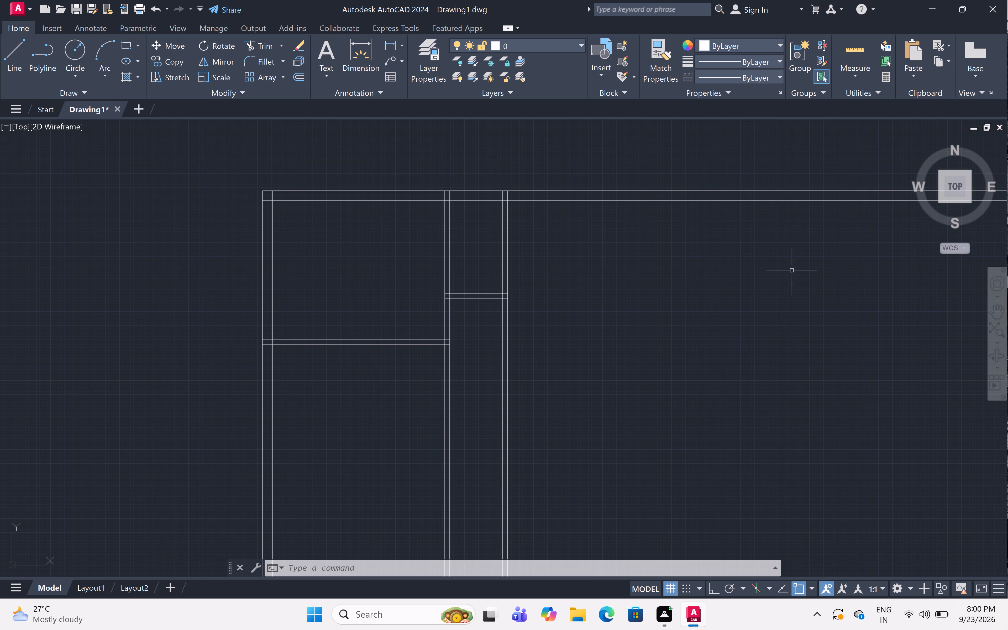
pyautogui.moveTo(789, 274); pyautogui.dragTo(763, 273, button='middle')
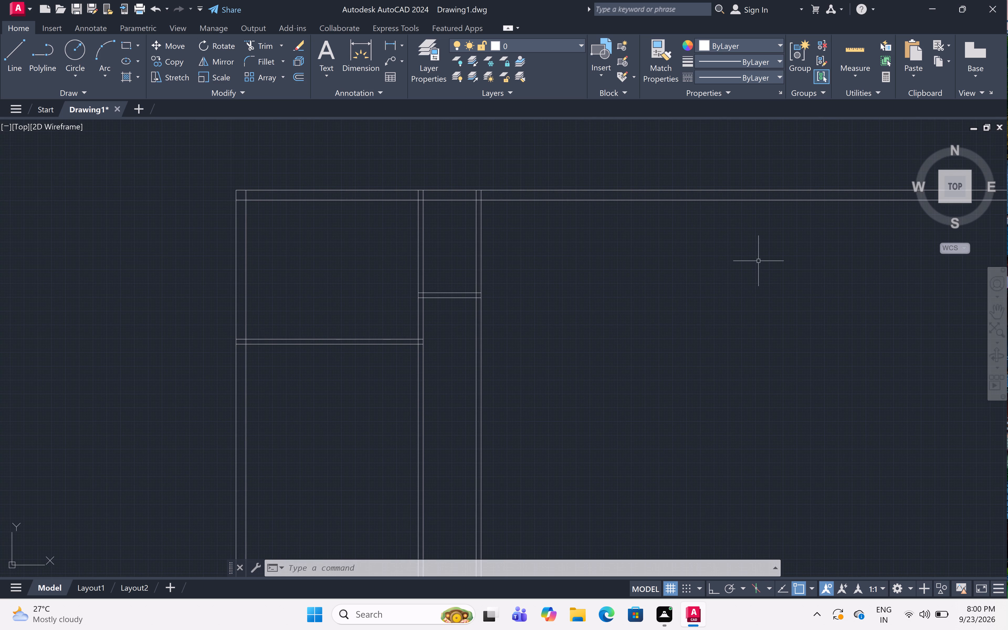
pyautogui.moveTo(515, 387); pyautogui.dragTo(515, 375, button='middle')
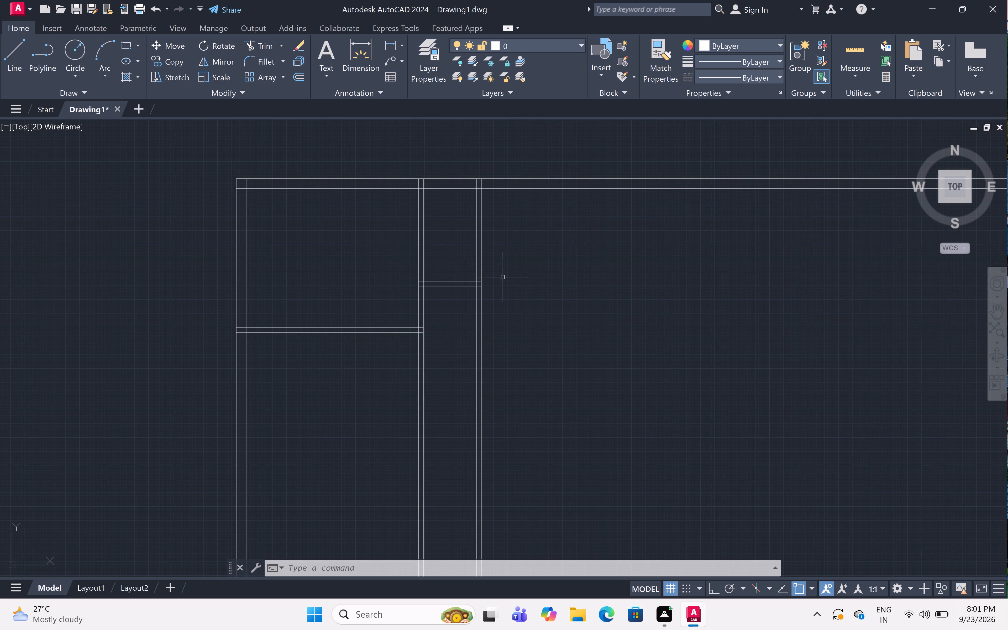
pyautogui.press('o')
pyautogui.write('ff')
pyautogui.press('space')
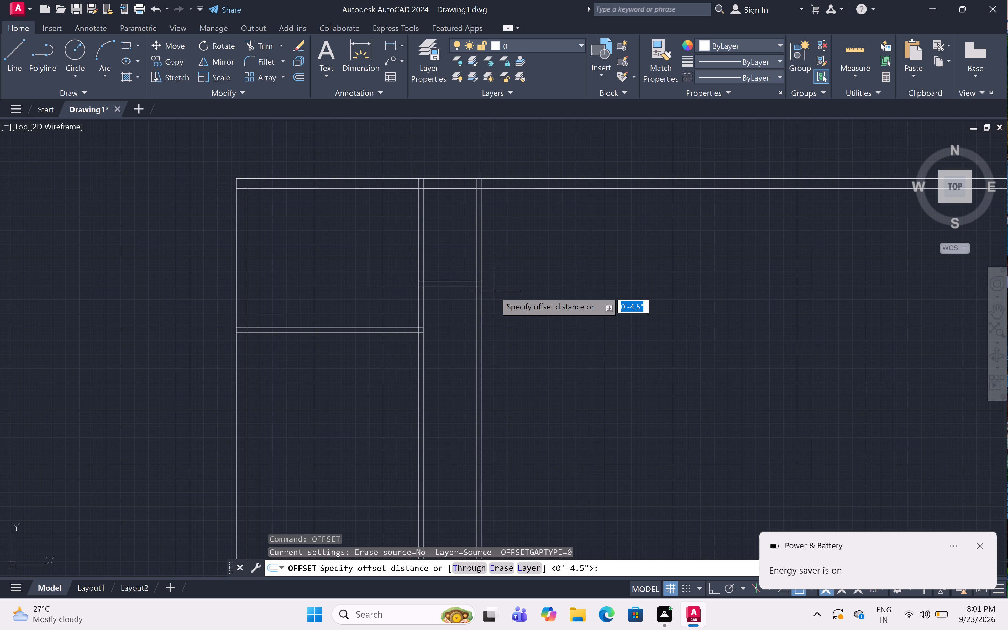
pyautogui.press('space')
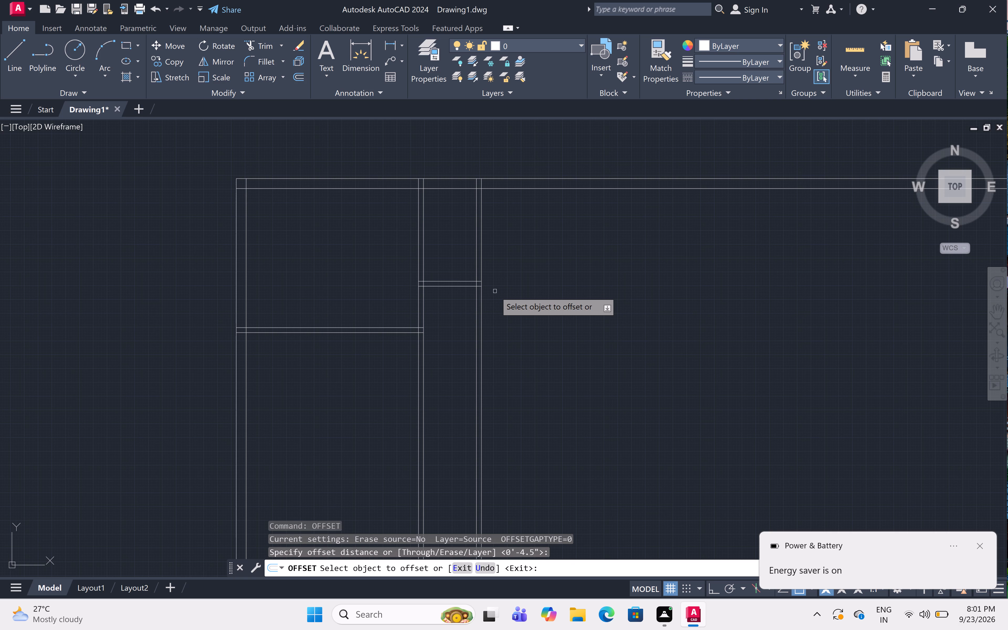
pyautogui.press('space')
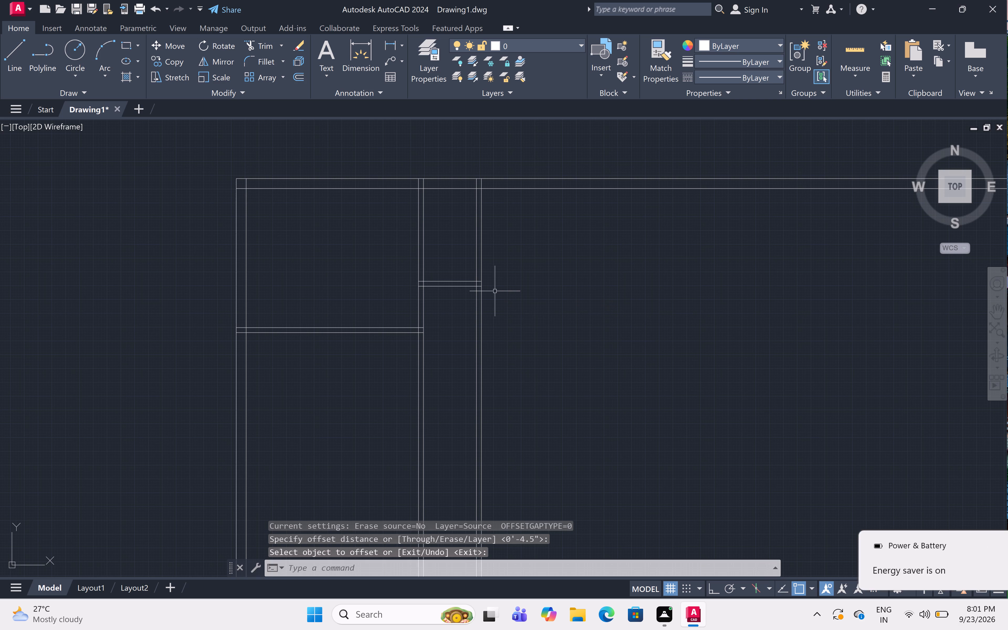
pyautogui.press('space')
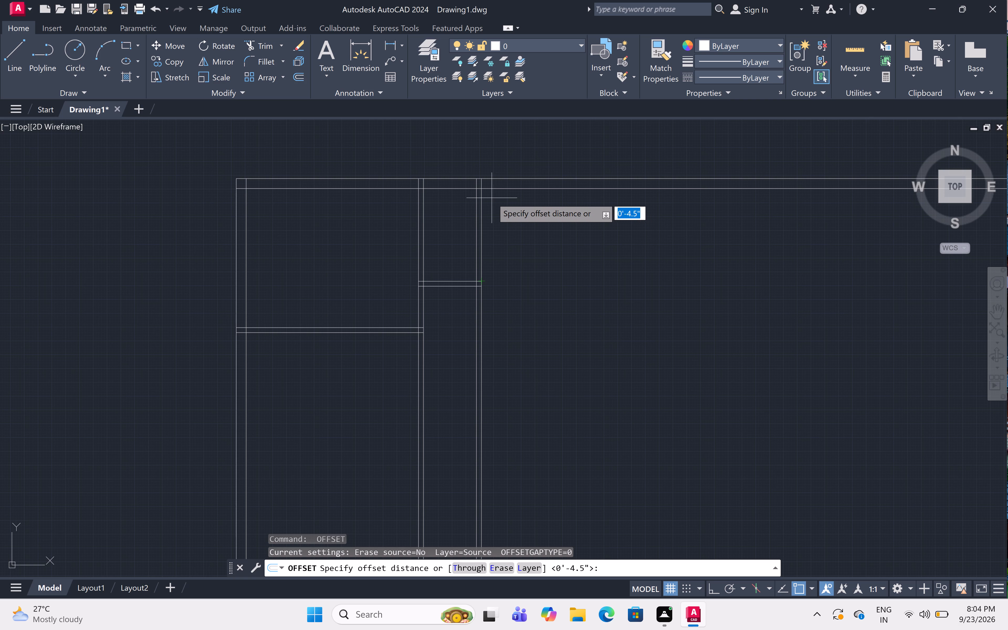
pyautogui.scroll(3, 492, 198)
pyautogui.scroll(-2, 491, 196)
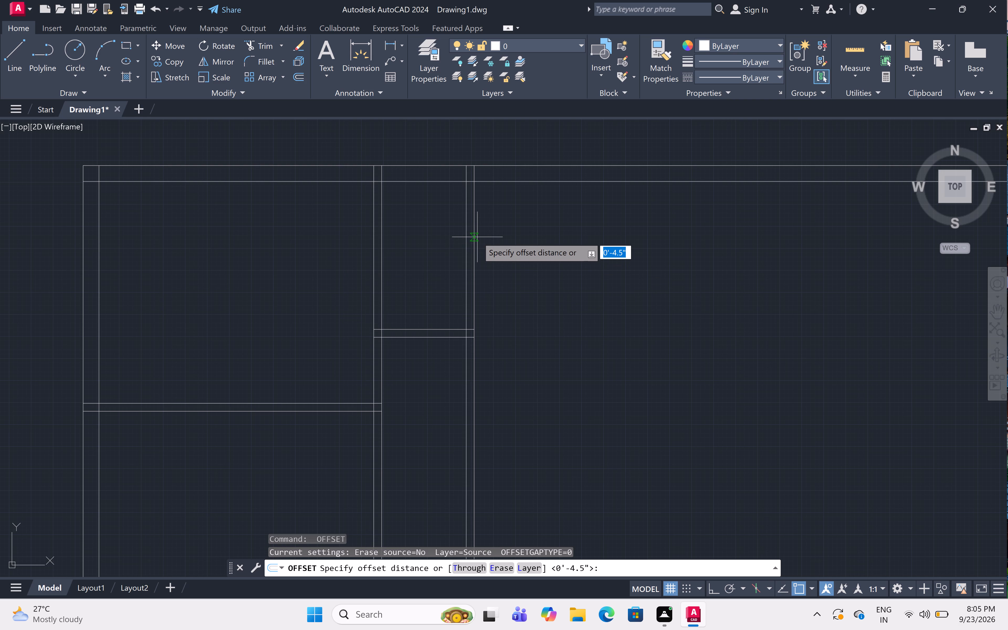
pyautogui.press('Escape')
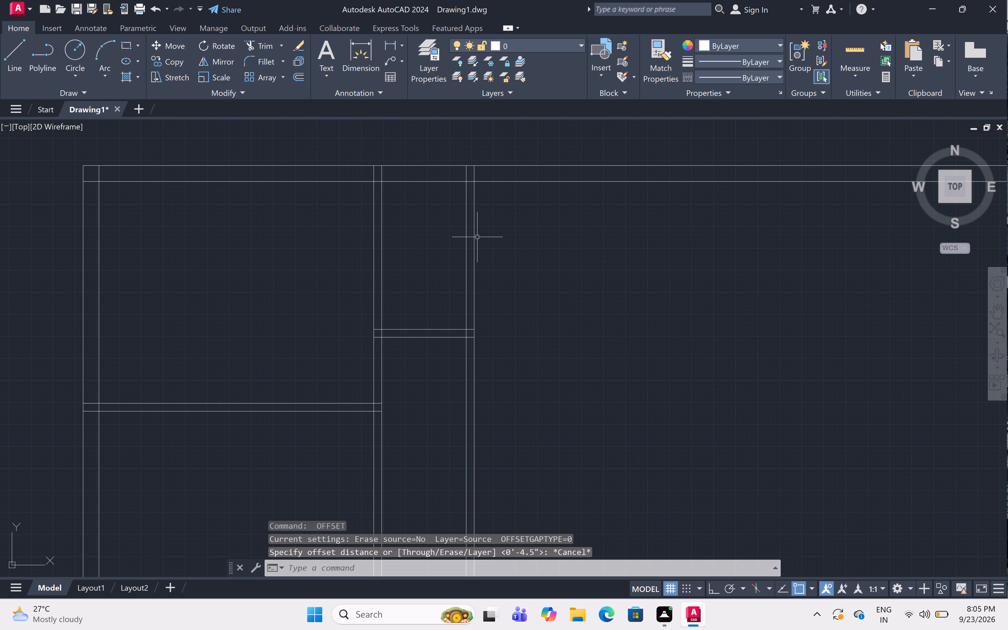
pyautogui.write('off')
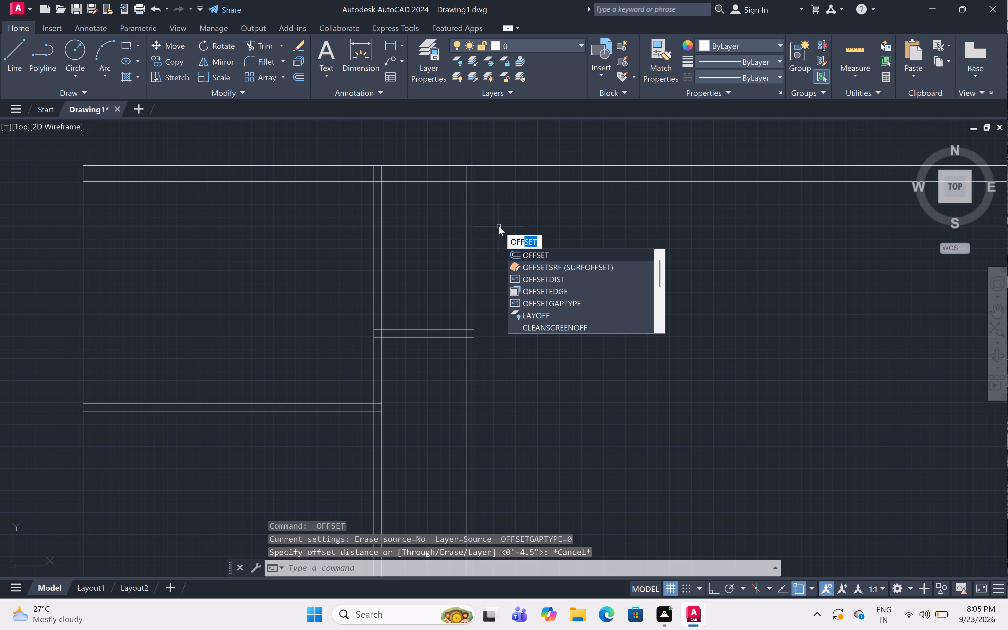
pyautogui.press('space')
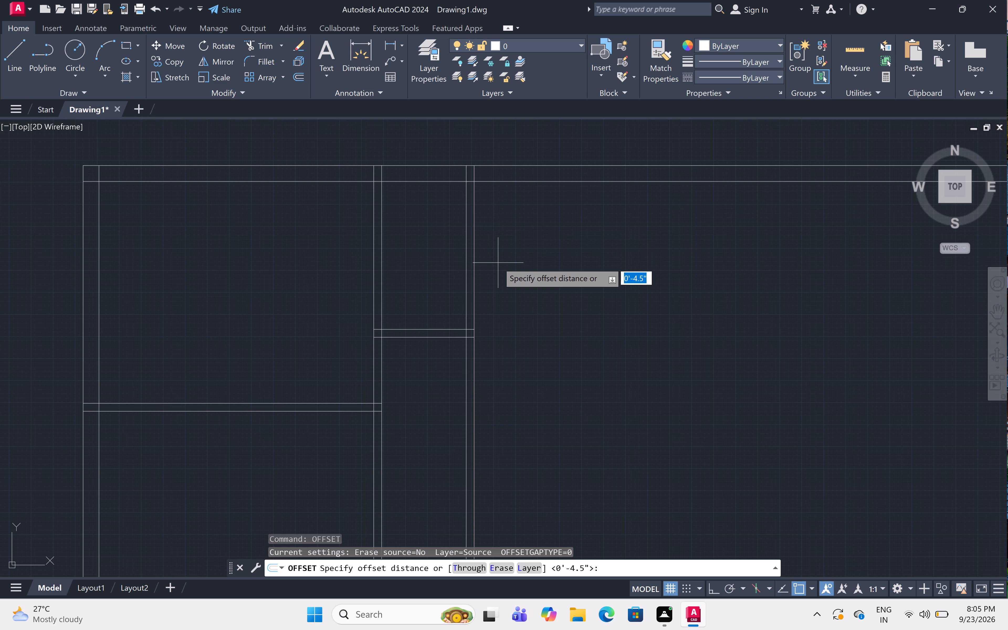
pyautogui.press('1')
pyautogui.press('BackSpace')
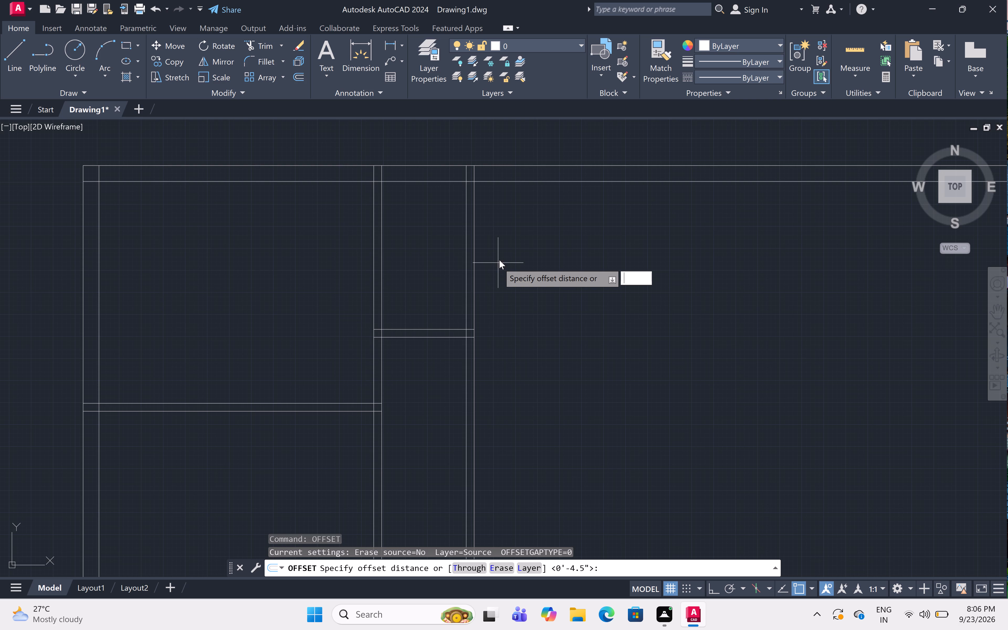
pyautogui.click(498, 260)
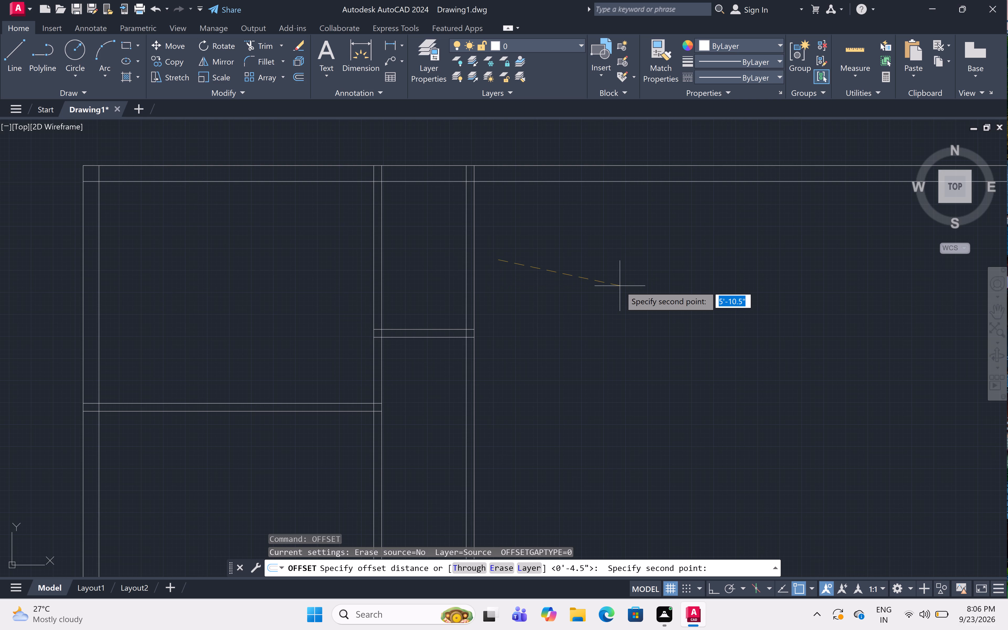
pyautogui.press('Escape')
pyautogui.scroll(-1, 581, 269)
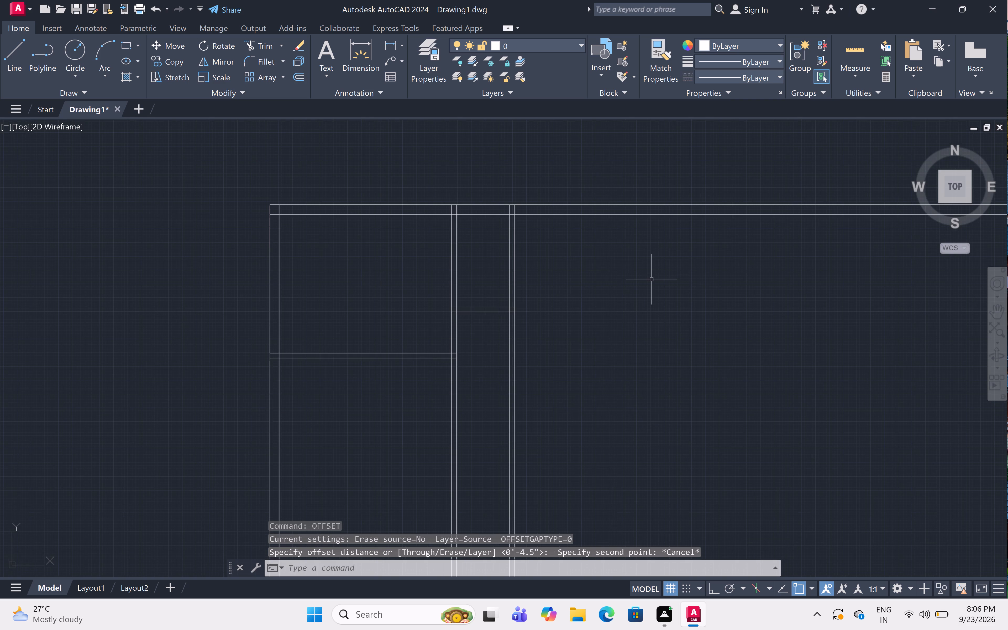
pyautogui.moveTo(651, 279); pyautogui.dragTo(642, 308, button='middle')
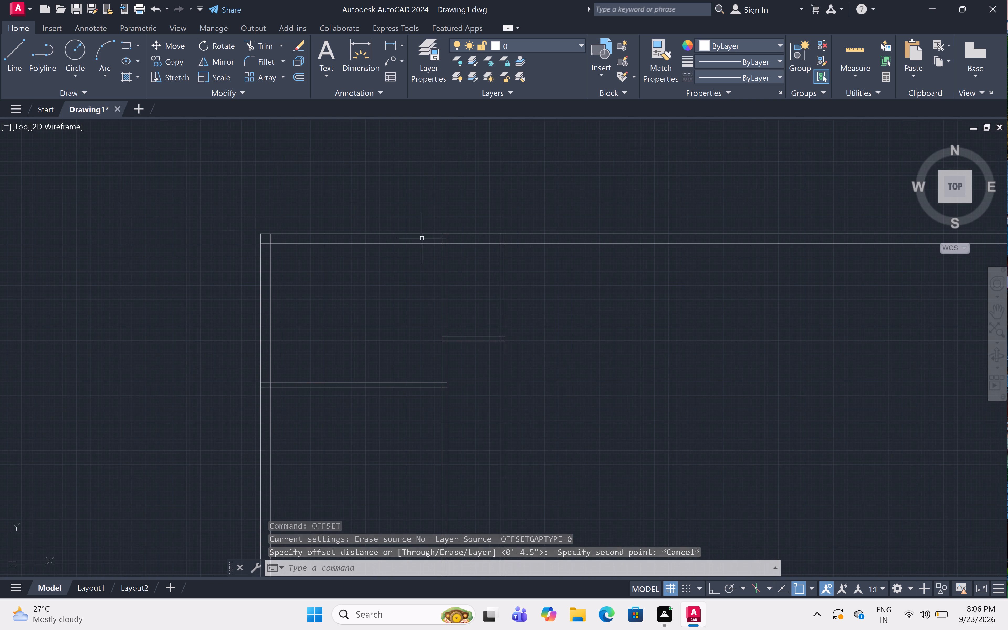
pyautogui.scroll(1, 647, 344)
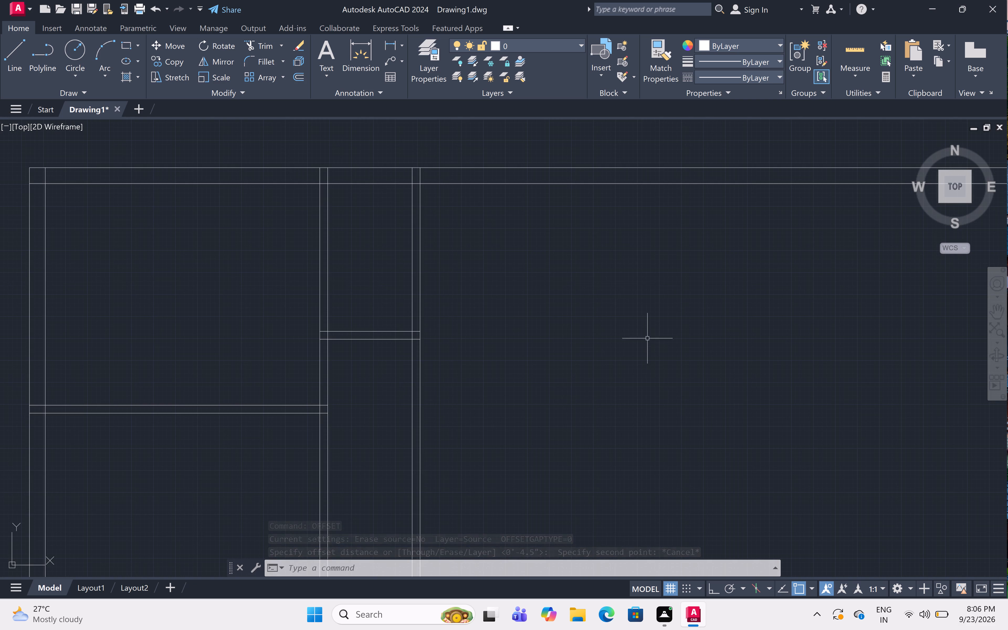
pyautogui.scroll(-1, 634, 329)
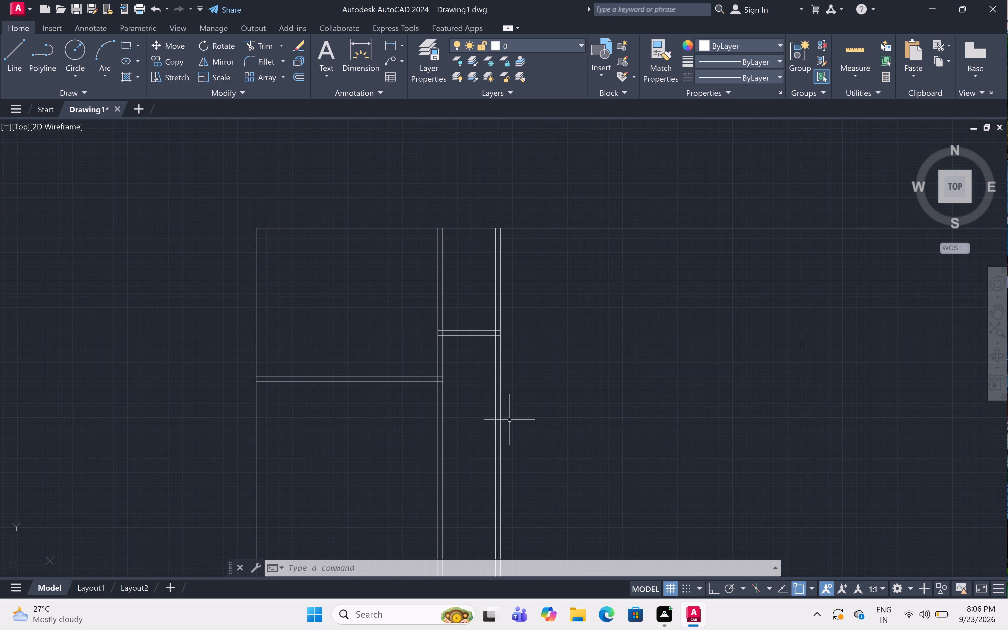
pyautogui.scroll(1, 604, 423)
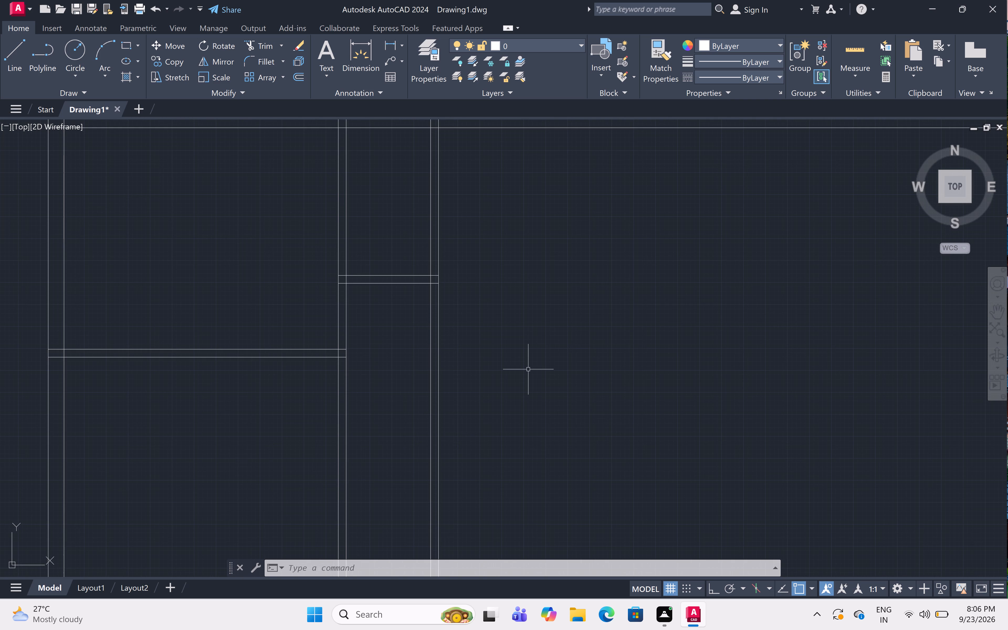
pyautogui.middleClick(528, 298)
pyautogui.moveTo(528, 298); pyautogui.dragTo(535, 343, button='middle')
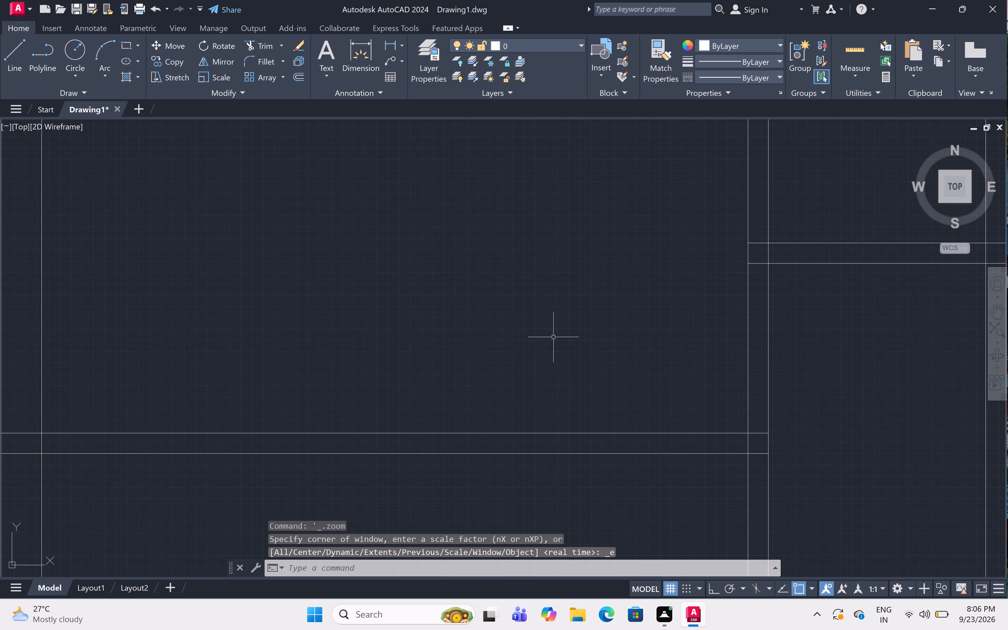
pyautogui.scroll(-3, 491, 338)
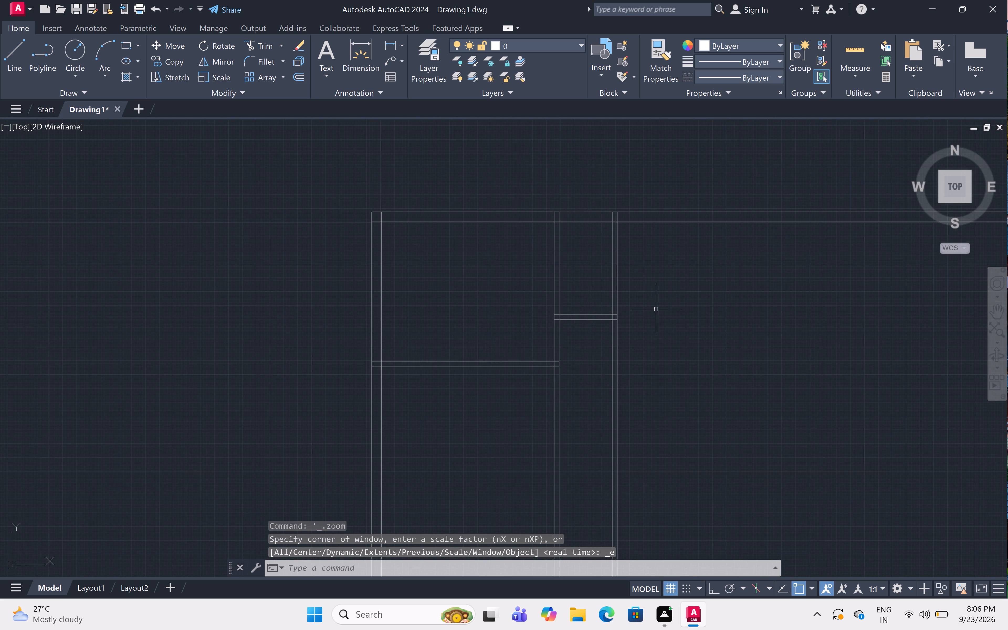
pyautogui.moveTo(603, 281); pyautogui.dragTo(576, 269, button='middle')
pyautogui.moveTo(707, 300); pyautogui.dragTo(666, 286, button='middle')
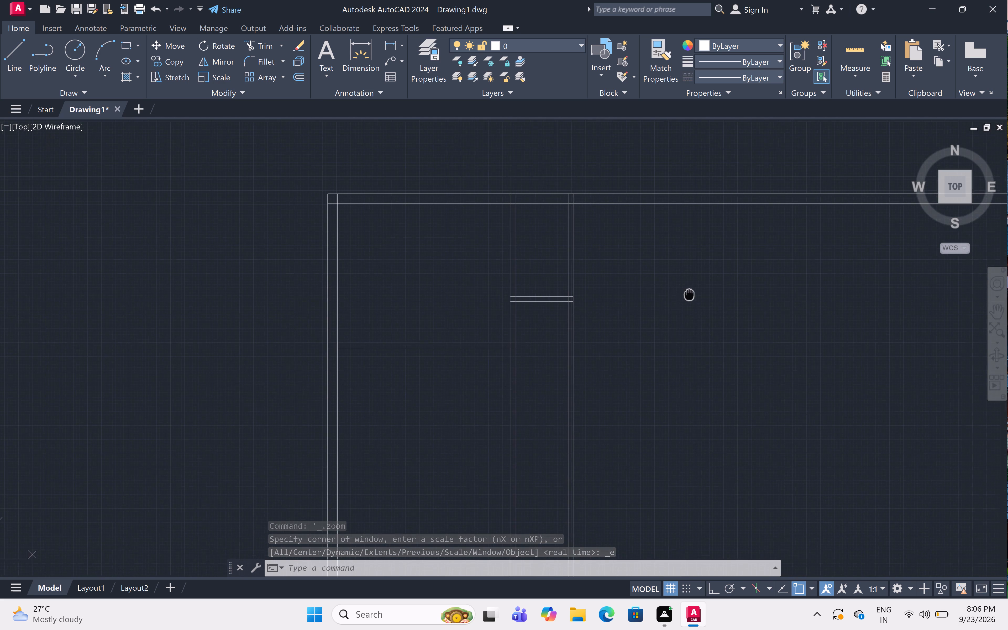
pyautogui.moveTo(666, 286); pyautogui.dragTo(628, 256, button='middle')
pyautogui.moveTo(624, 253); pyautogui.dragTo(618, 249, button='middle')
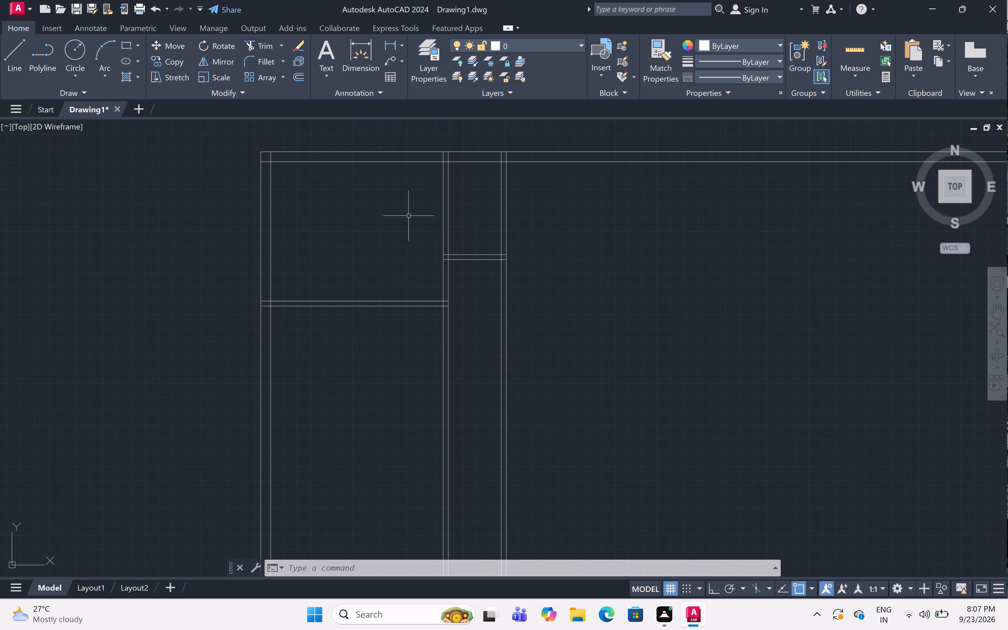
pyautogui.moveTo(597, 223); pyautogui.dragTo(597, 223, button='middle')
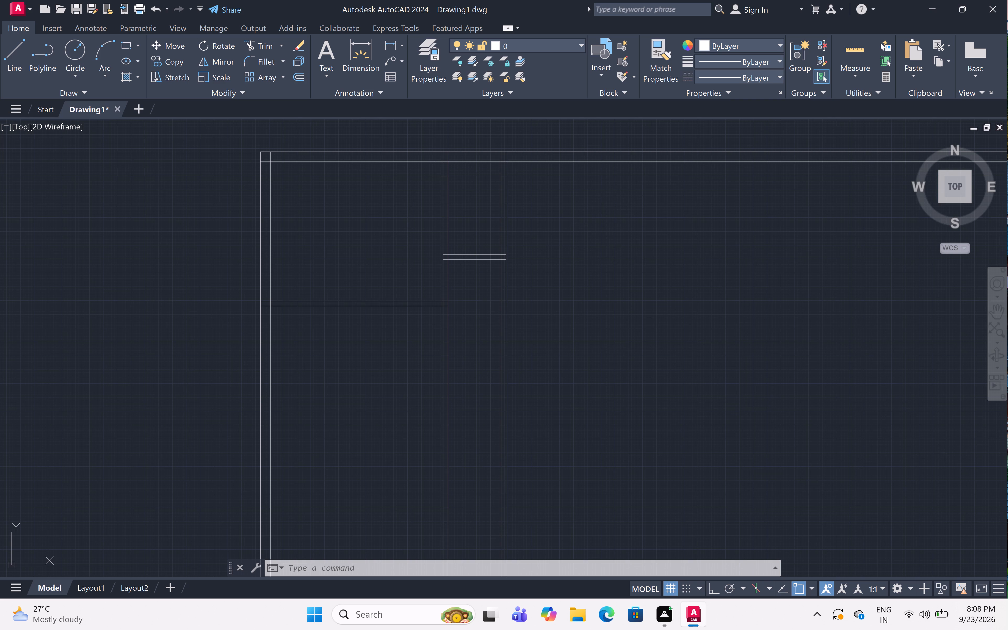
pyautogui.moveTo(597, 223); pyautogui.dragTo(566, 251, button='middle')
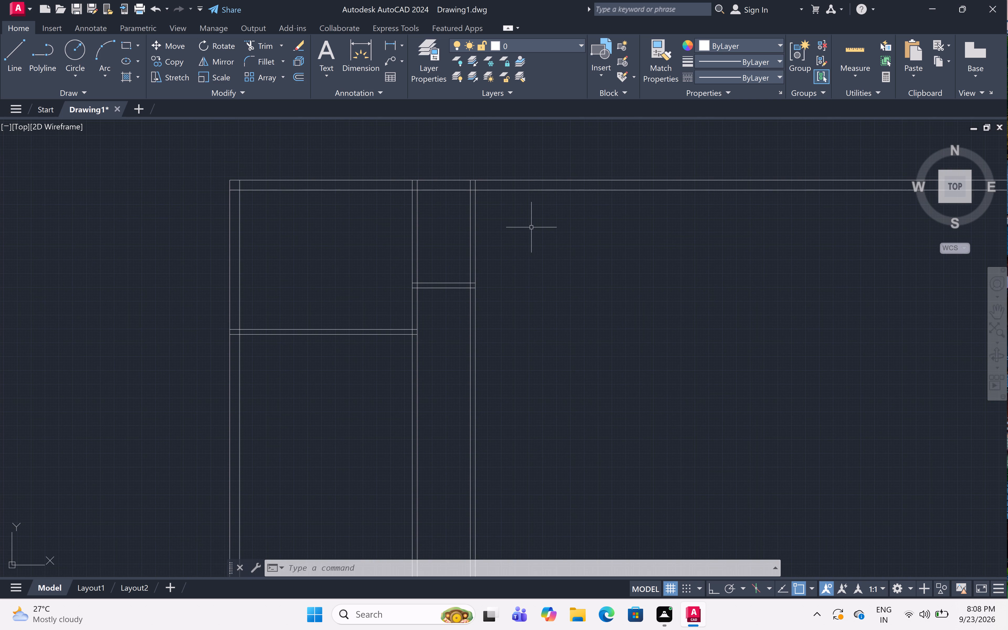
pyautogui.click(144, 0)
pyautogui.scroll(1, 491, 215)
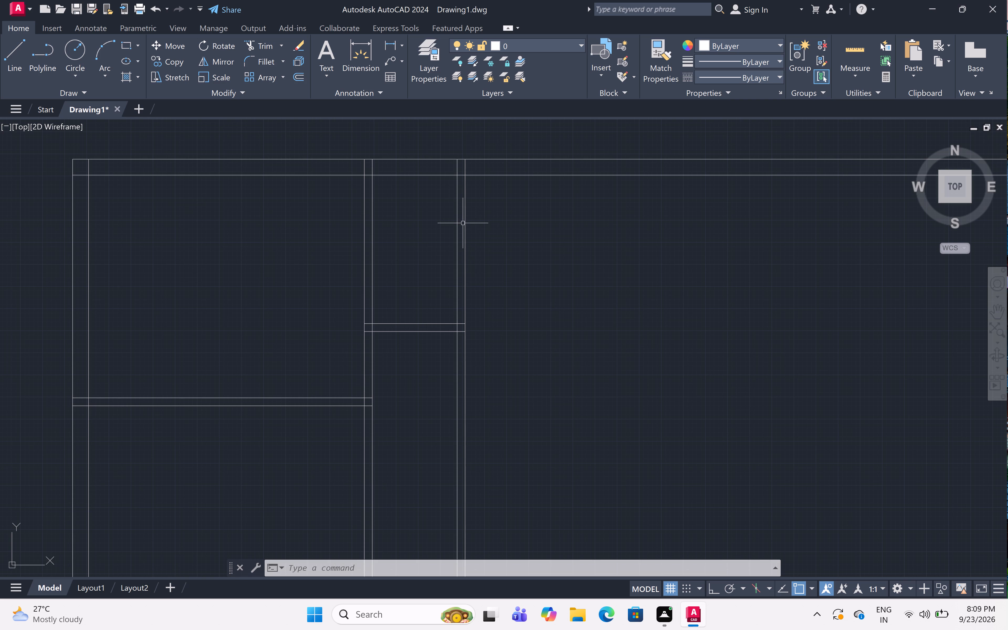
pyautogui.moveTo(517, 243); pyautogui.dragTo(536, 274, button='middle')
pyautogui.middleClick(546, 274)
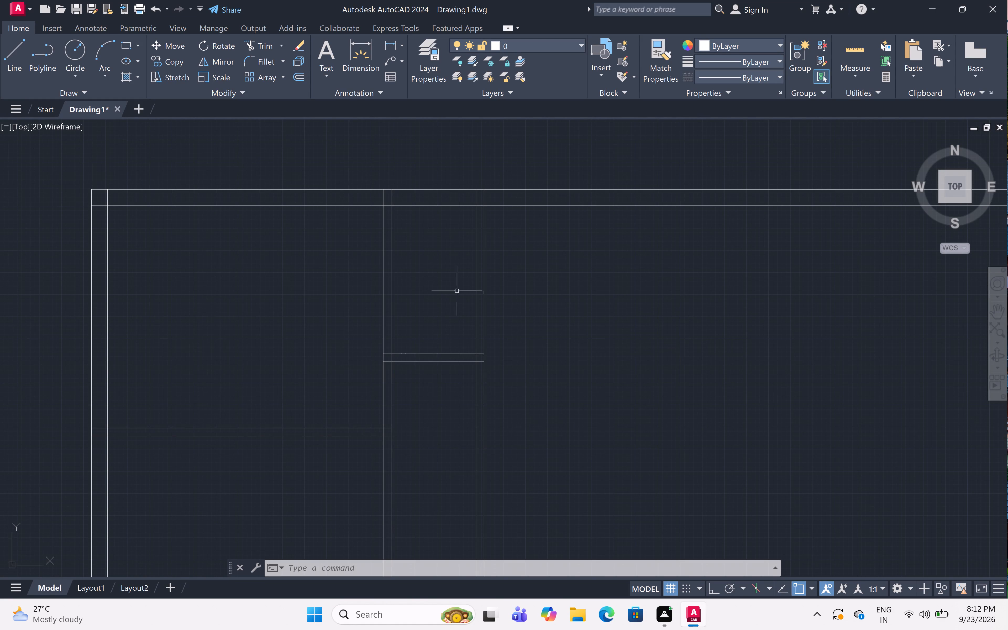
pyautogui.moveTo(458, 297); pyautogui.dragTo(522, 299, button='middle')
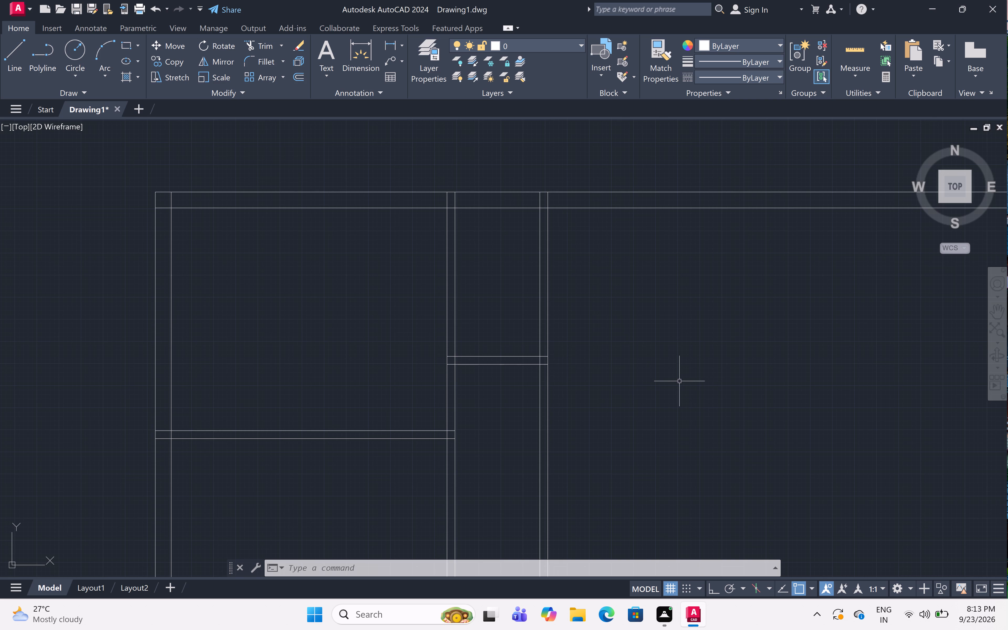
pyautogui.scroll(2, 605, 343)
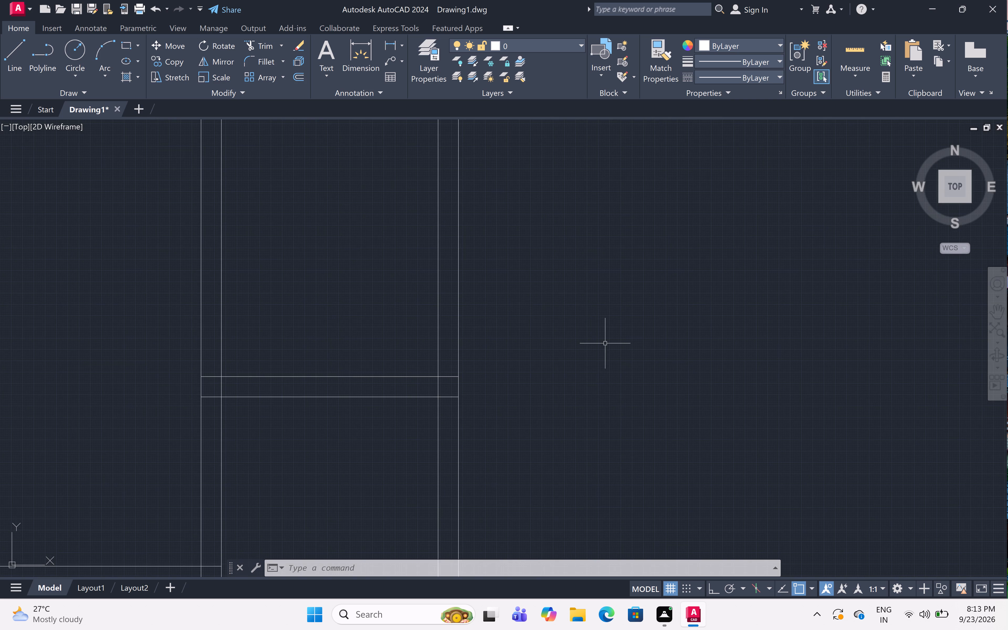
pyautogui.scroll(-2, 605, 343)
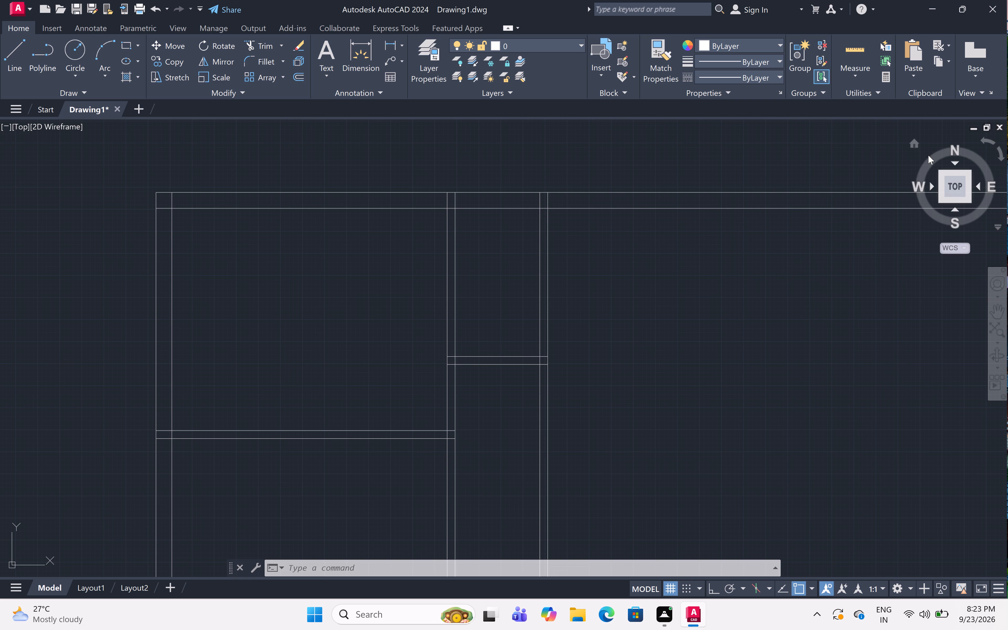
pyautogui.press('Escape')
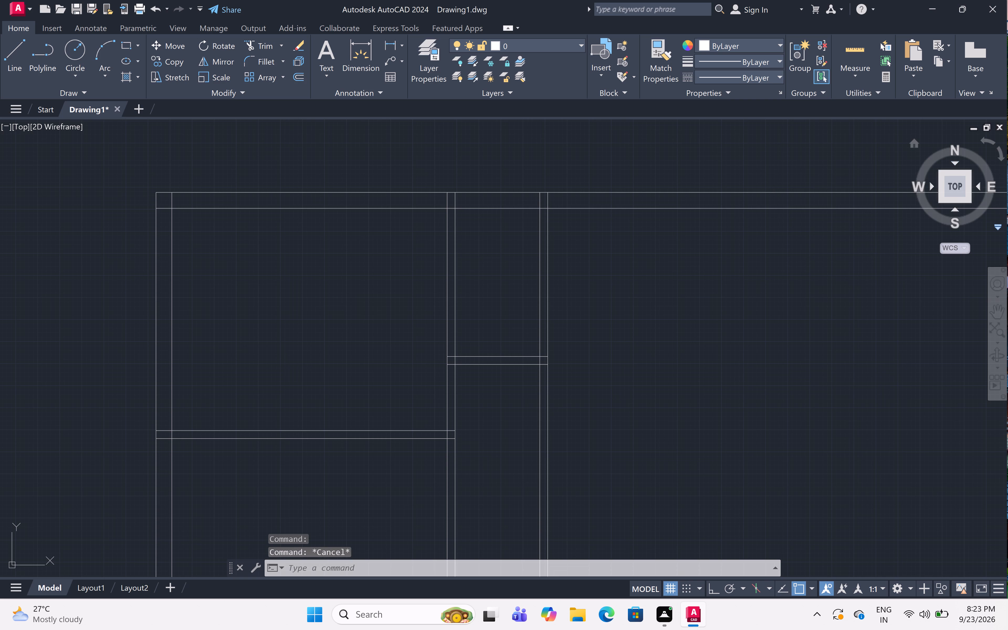
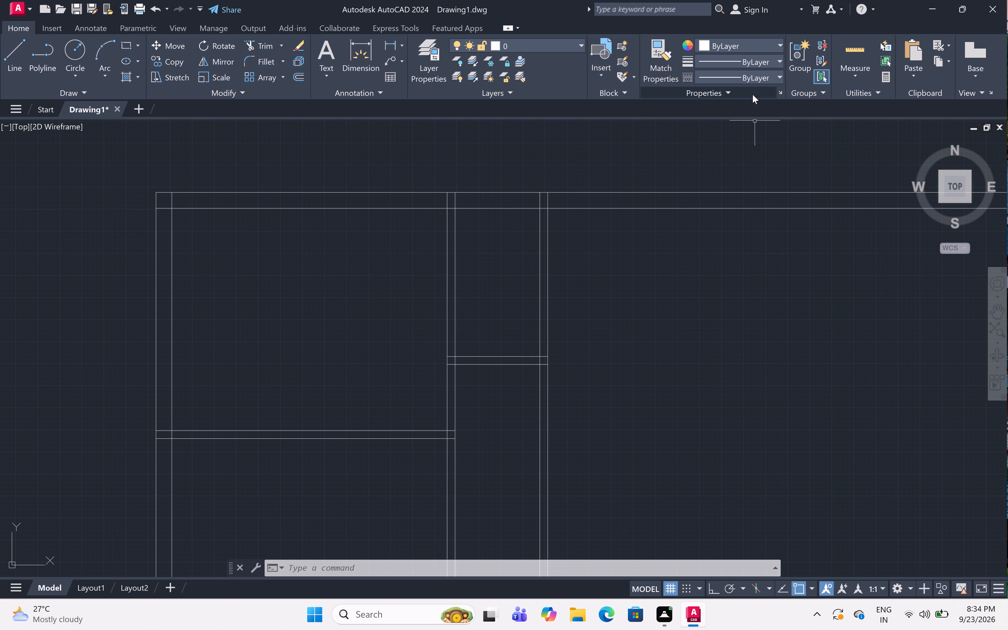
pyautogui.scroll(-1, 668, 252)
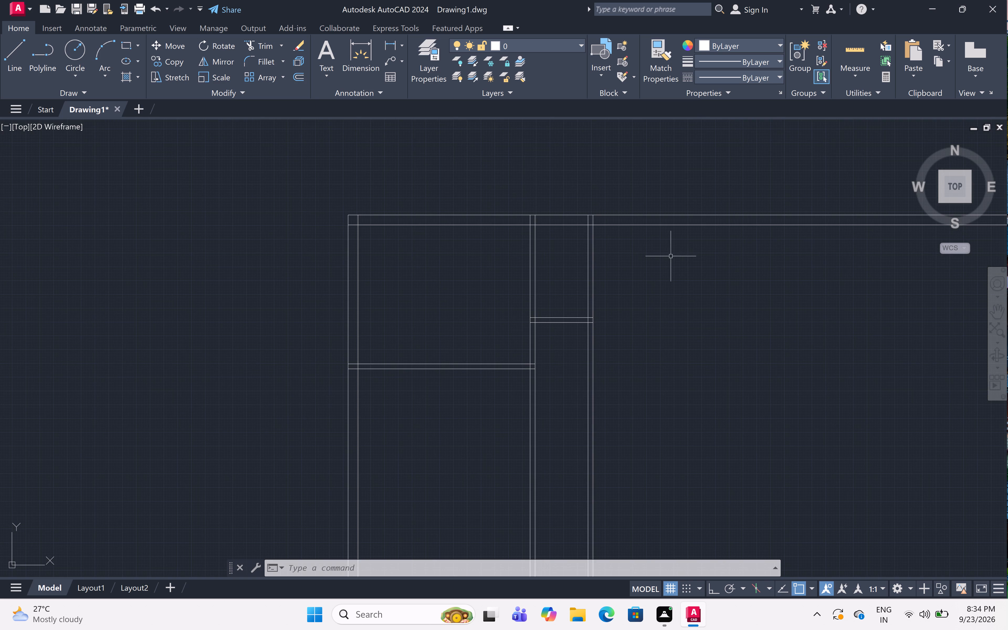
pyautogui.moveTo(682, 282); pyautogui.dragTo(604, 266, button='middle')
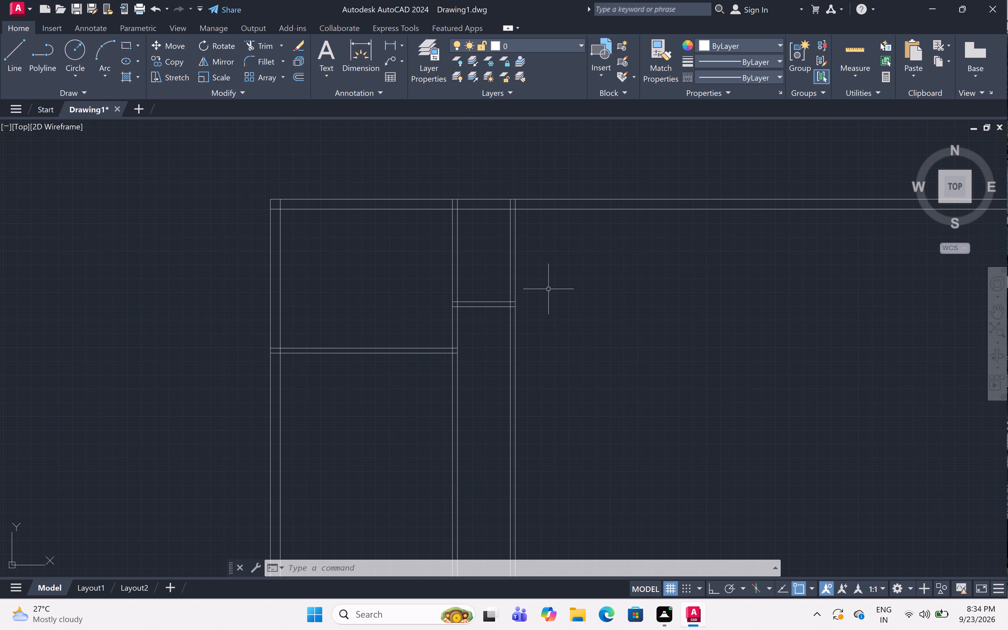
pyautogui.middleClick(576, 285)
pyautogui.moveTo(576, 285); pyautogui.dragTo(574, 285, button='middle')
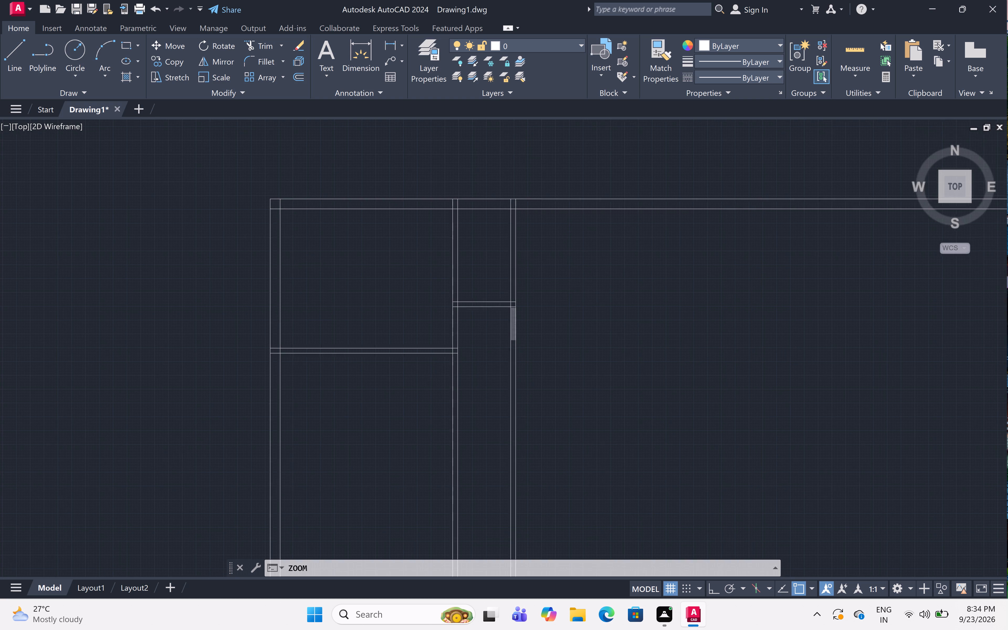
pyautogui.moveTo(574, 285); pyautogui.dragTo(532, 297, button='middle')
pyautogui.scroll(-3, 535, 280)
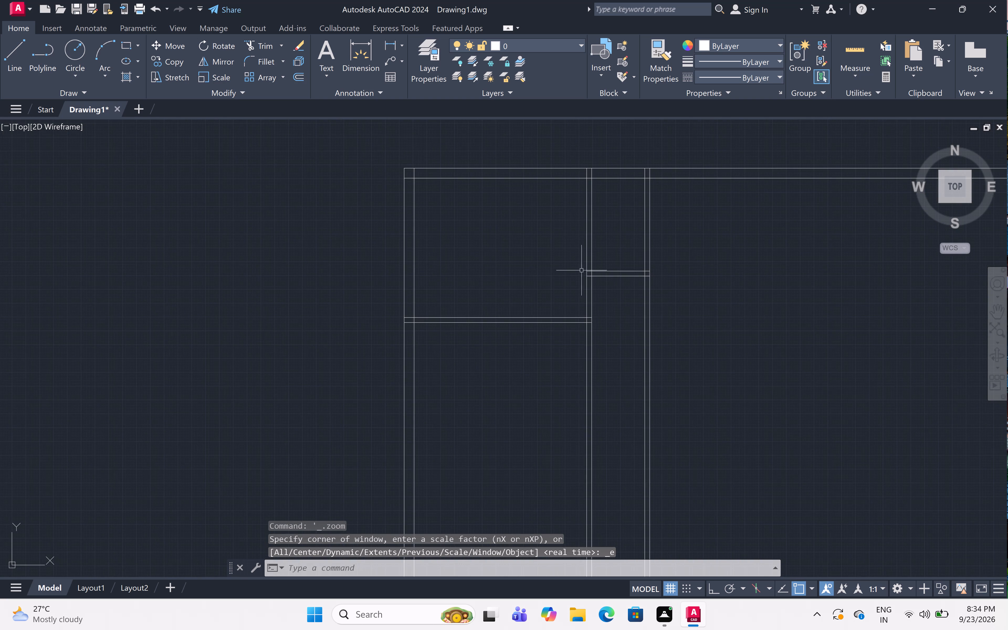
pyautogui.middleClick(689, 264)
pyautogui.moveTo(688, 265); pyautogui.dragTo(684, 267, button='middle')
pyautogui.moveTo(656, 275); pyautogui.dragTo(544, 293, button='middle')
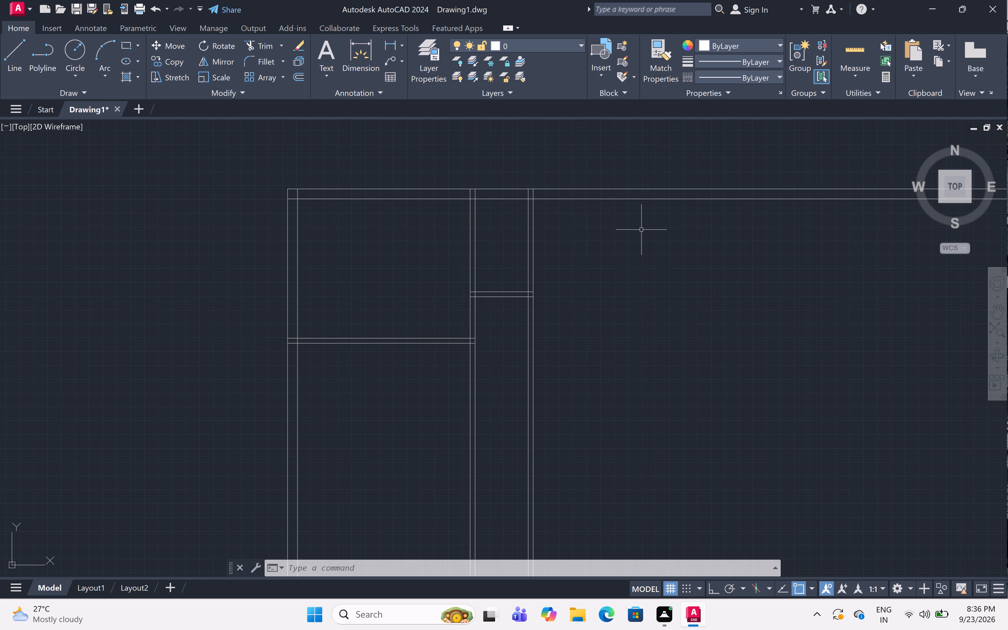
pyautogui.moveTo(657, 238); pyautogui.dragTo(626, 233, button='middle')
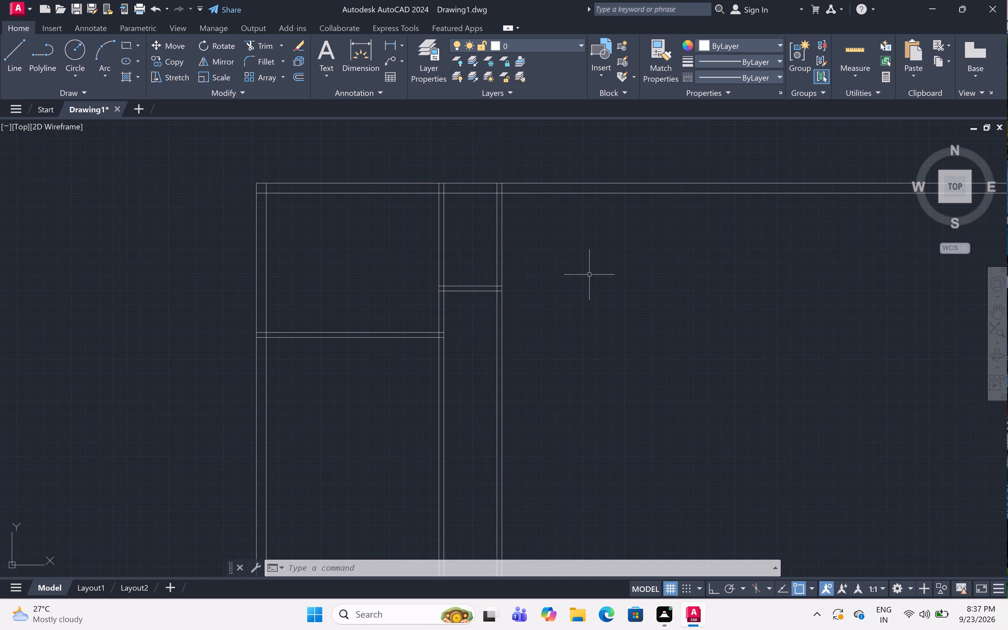
# Offset the right line of the second vertical partition 4' to the right.
pyautogui.write('off')
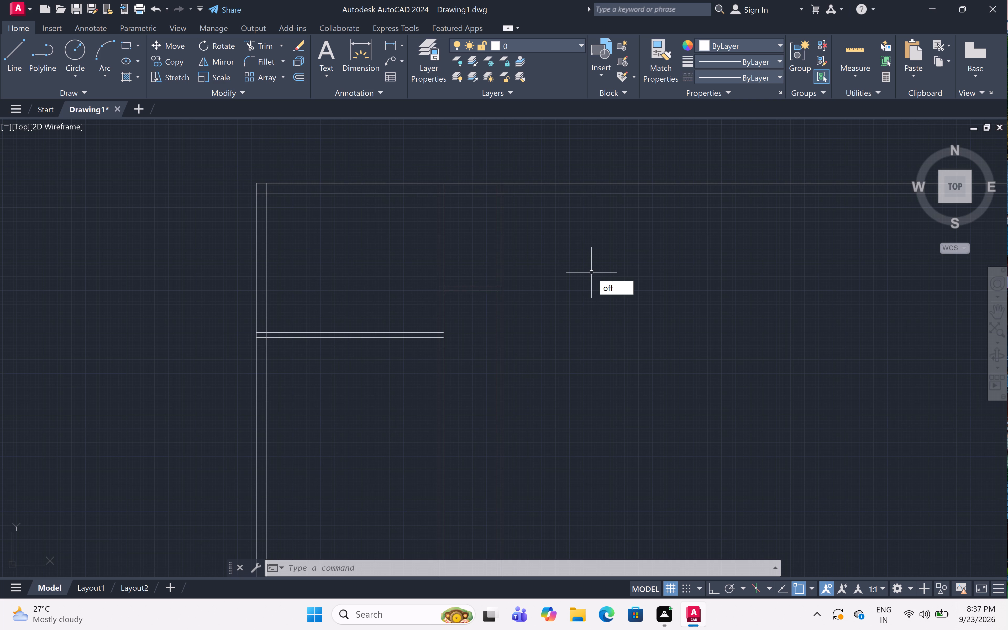
pyautogui.press('space')
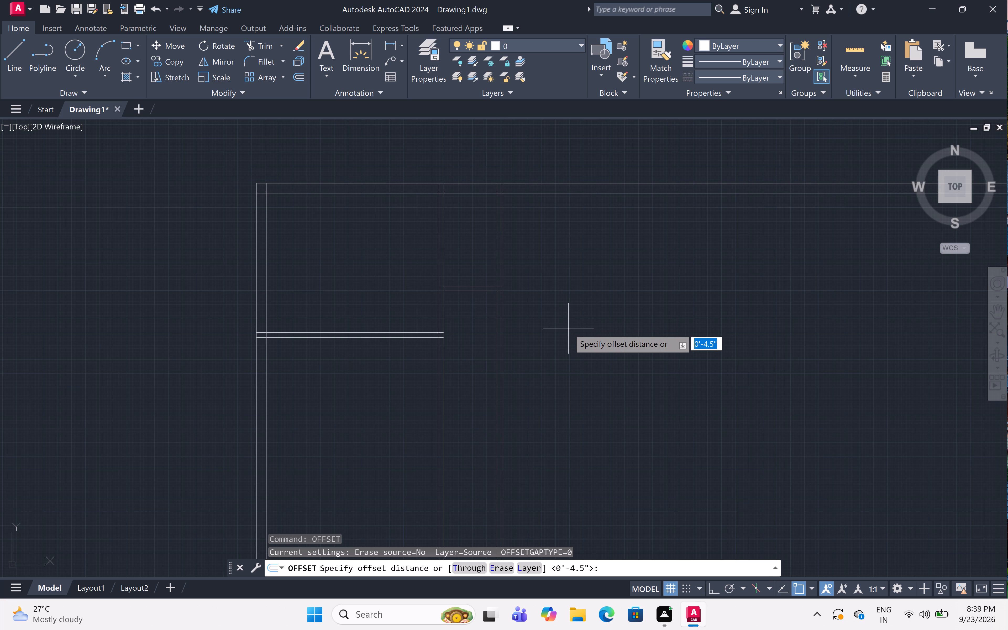
pyautogui.write("4'")
pyautogui.press('space')
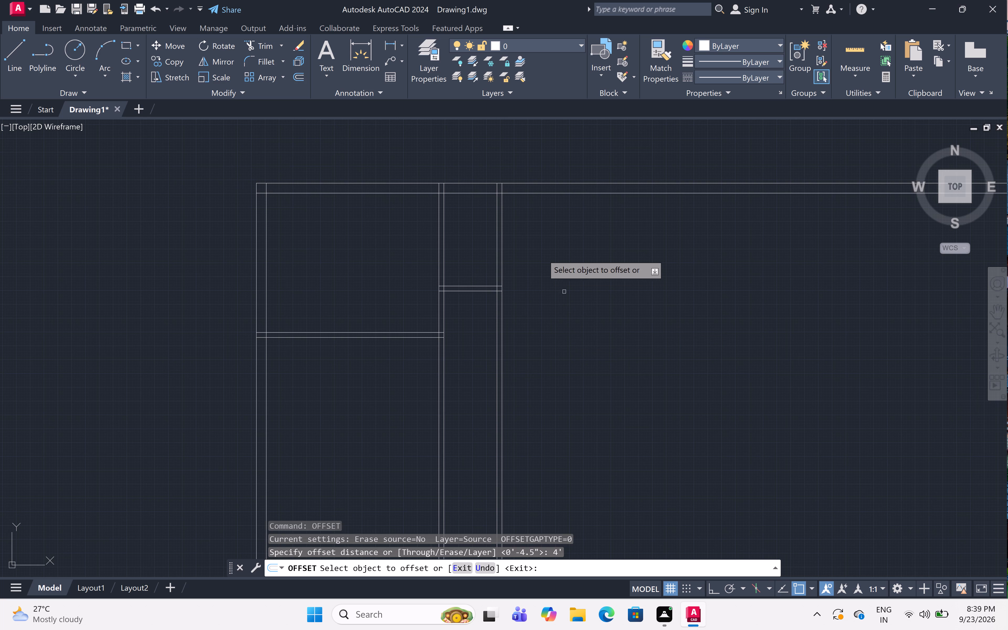
pyautogui.click(502, 265)
pyautogui.click(617, 265)
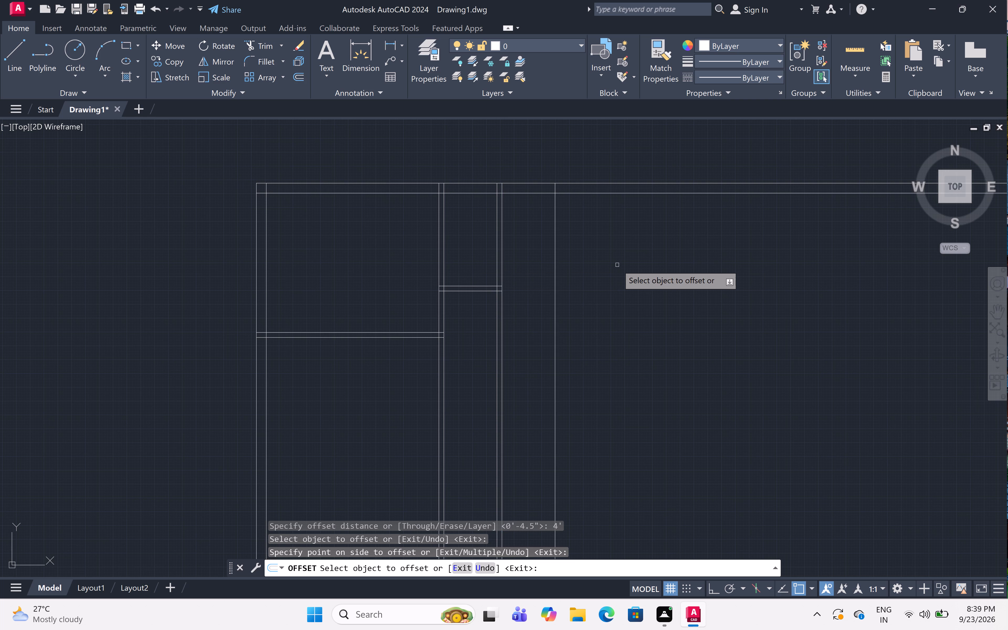
pyautogui.press('space')
# Offset the inner line of the top wall 10'6" downward.
pyautogui.press('space')
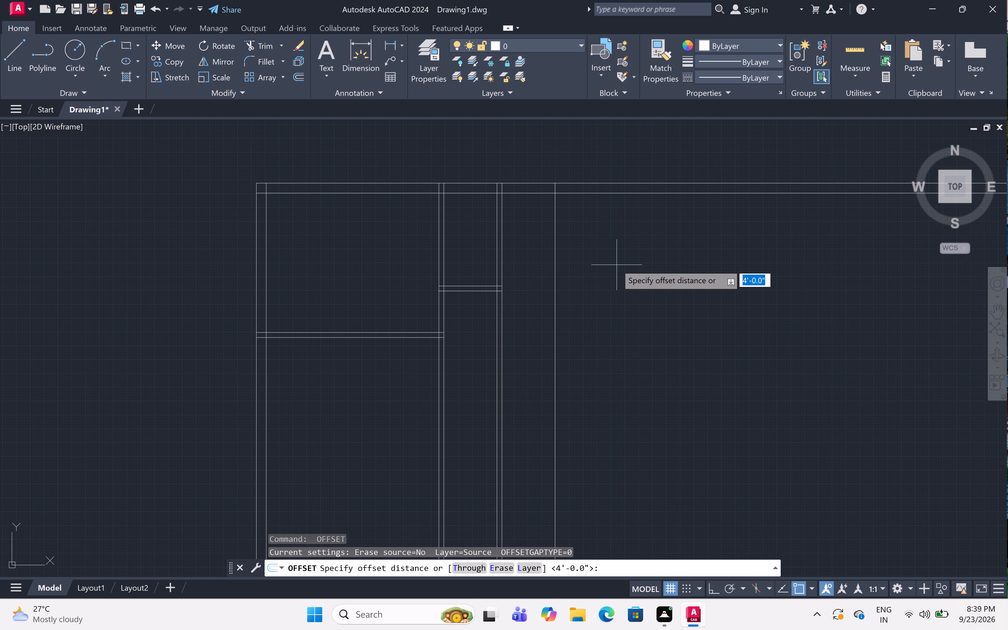
pyautogui.press('1')
pyautogui.write("0'")
pyautogui.press('6')
pyautogui.hotkey('shift', '"')
pyautogui.press('space')
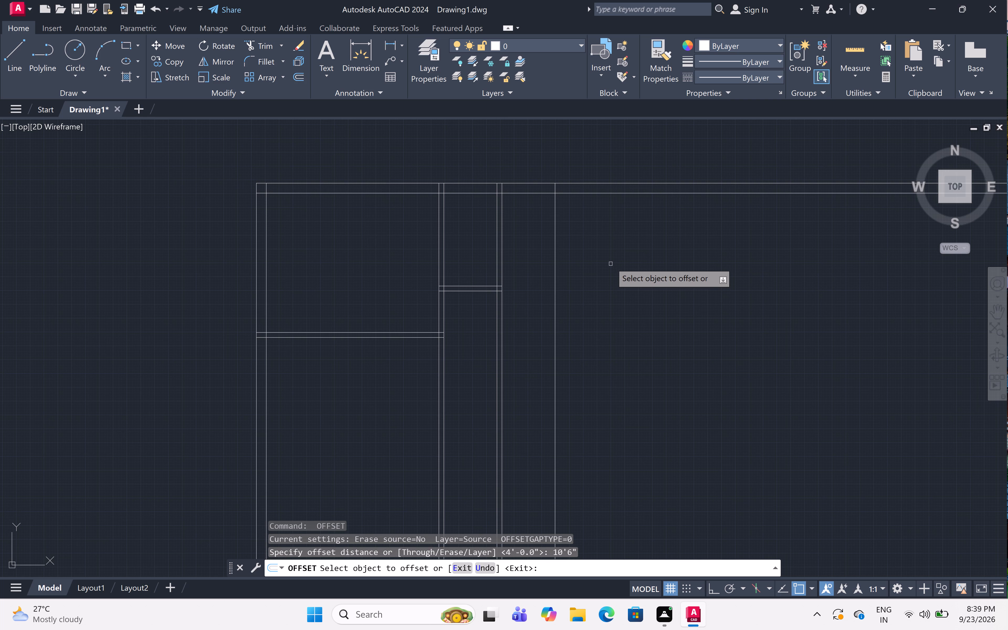
pyautogui.click(538, 193)
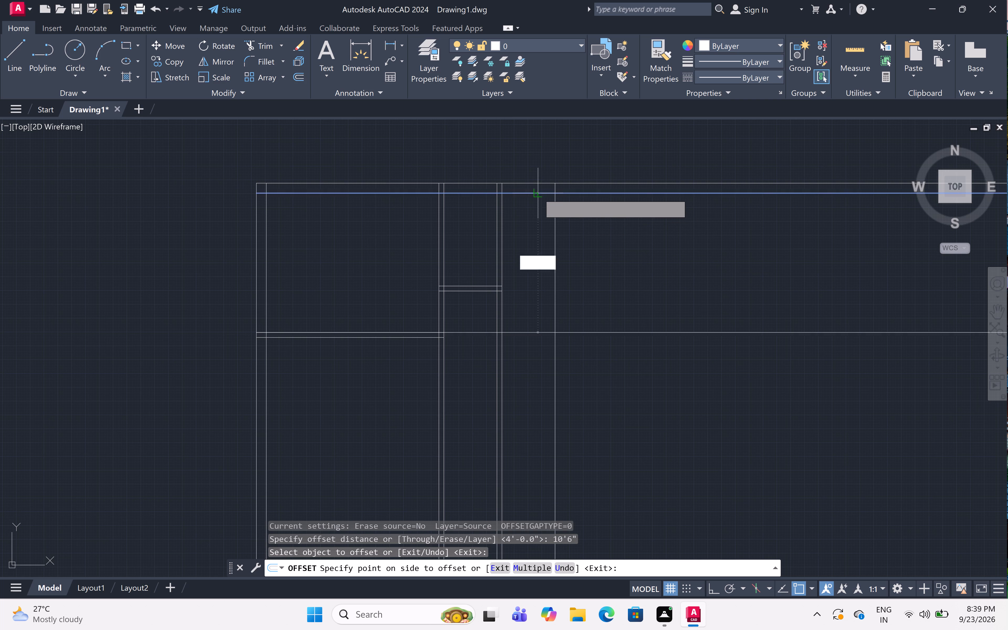
pyautogui.click(536, 280)
pyautogui.press('space')
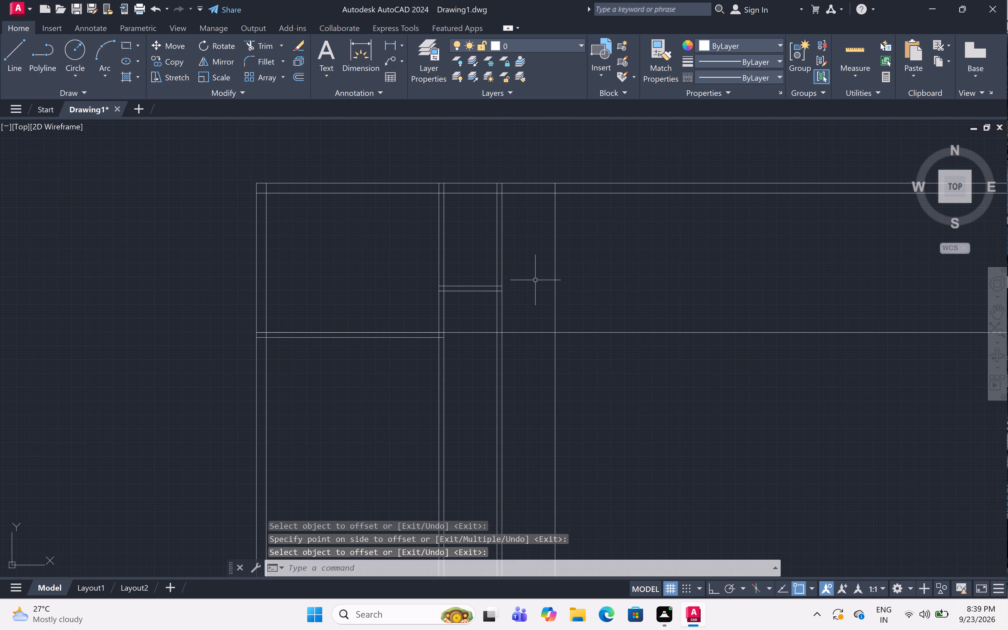
# Offset the new horizontal line 4.5" downward and the new vertical line 4.5" to the right to give both partitions their thickness.
pyautogui.press('space')
pyautogui.write('4.5')
pyautogui.hotkey('shift', '"')
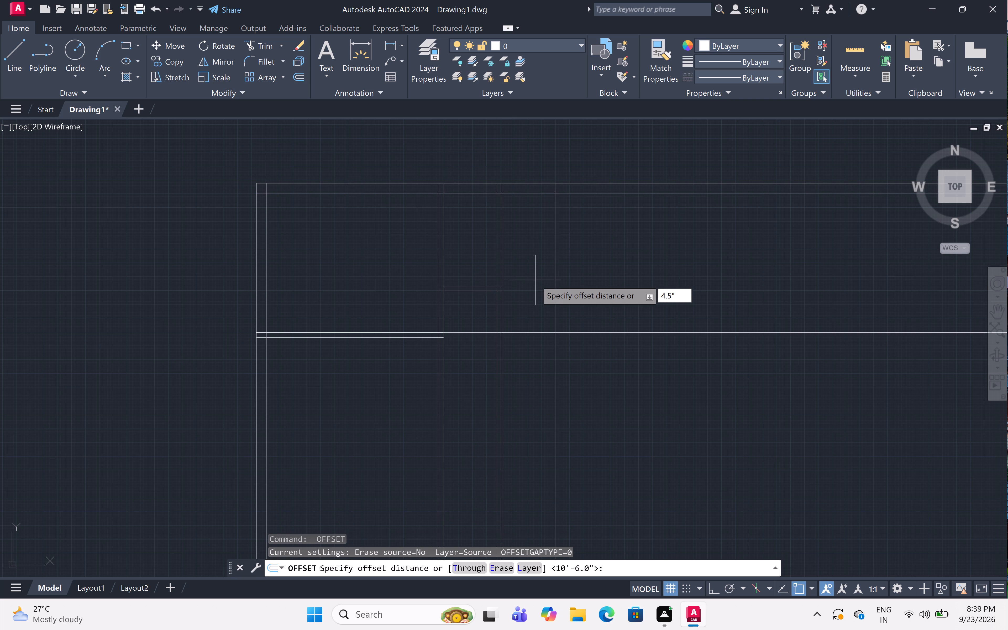
pyautogui.press('space')
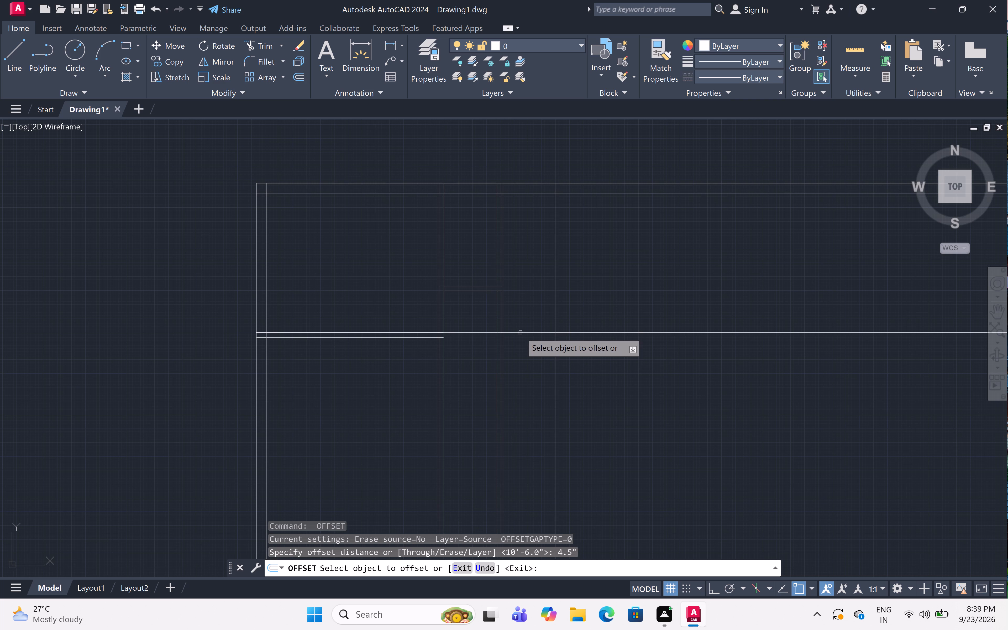
pyautogui.click(520, 332)
pyautogui.moveTo(522, 360); pyautogui.dragTo(523, 354)
pyautogui.click(554, 303)
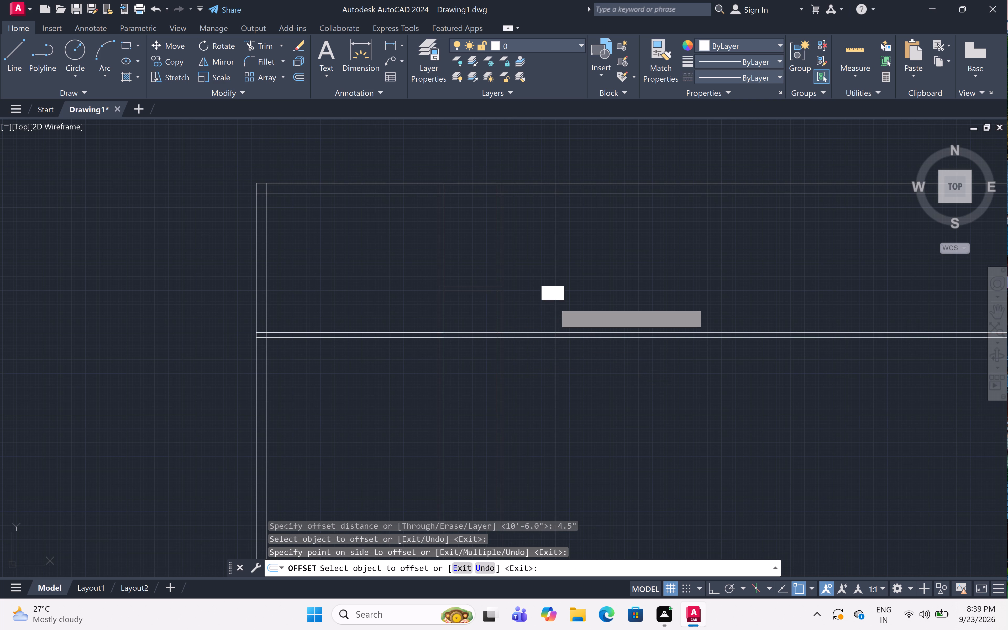
pyautogui.click(617, 303)
pyautogui.press('Escape')
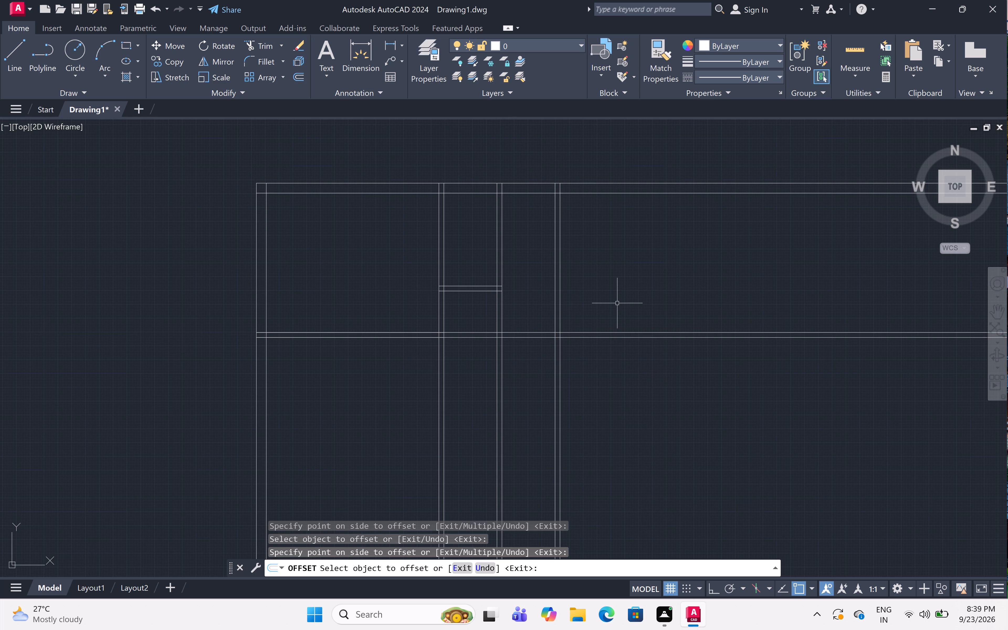
# Trim the two new horizontal partition lines where they cross the space between the first and second vertical partitions.
pyautogui.write('tr')
pyautogui.press('space')
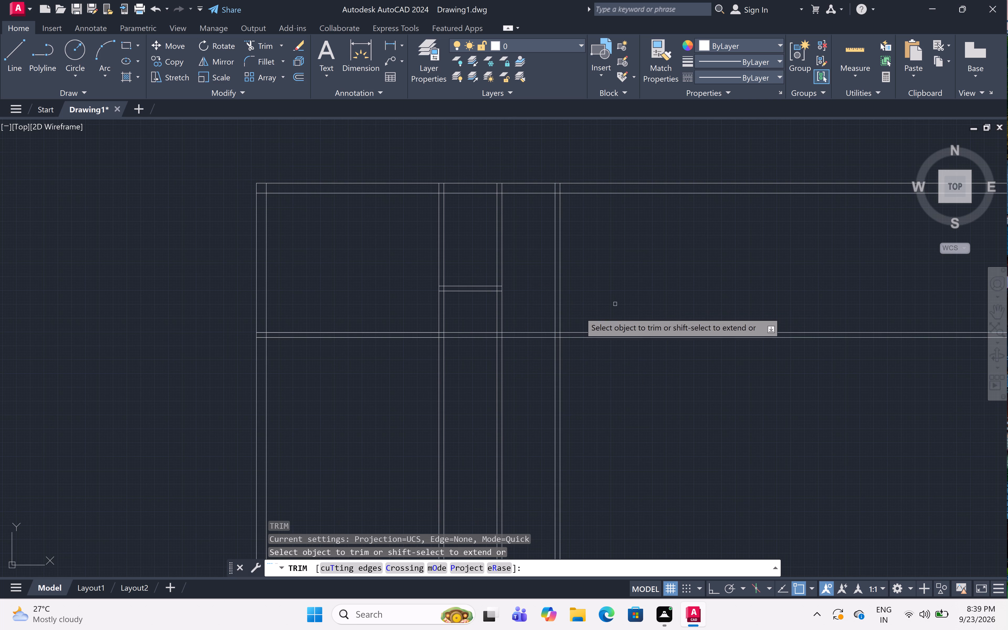
pyautogui.doubleClick(478, 317)
pyautogui.click(478, 370)
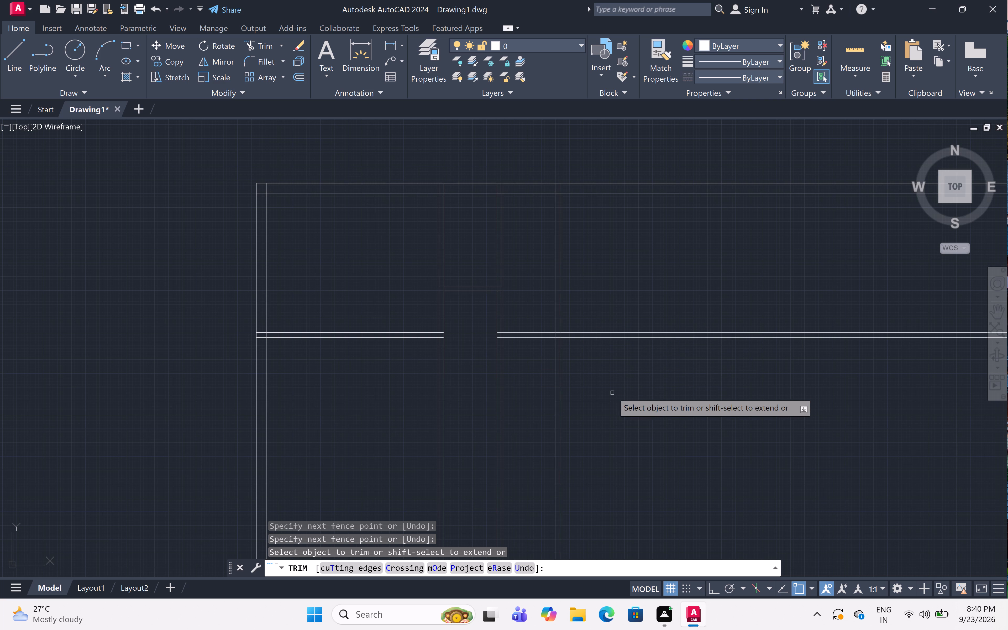
pyautogui.press('Escape')
# Offset the right line of the third vertical partition 6'8" to the right to set the next room's width.
pyautogui.press('o')
pyautogui.write('ff')
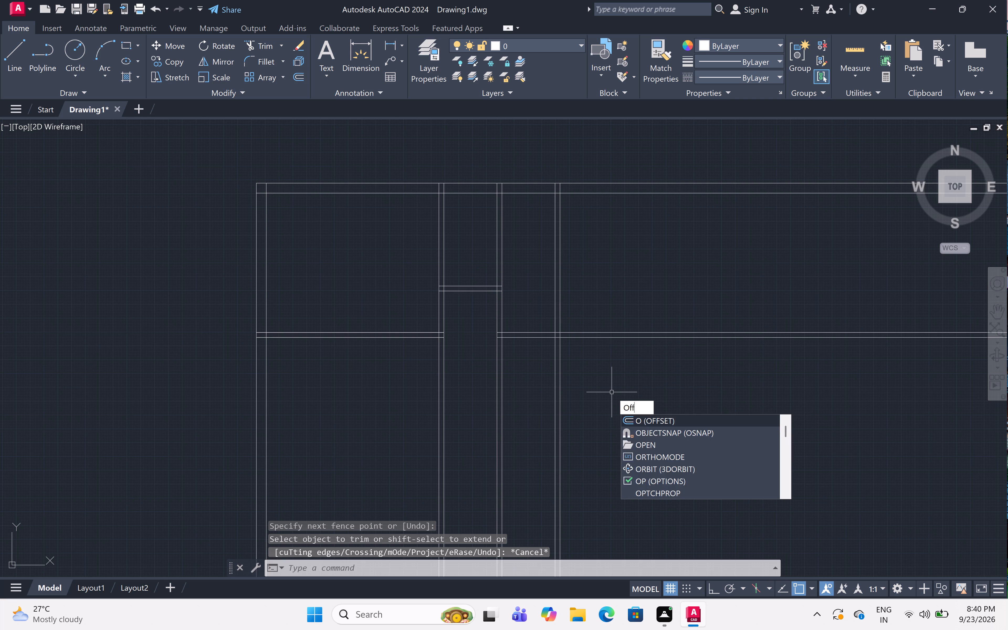
pyautogui.press('space')
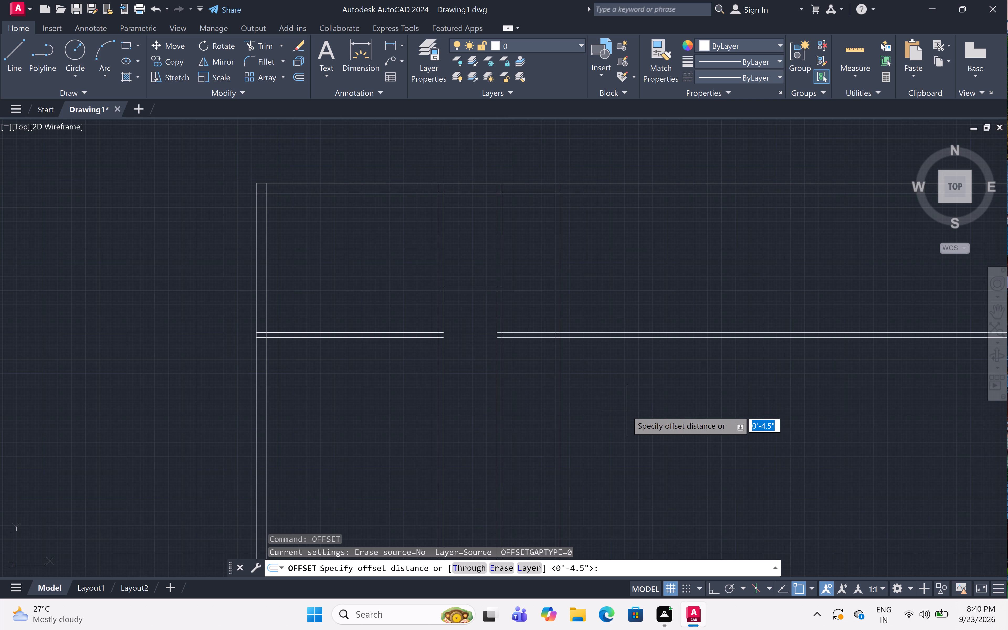
pyautogui.press('6')
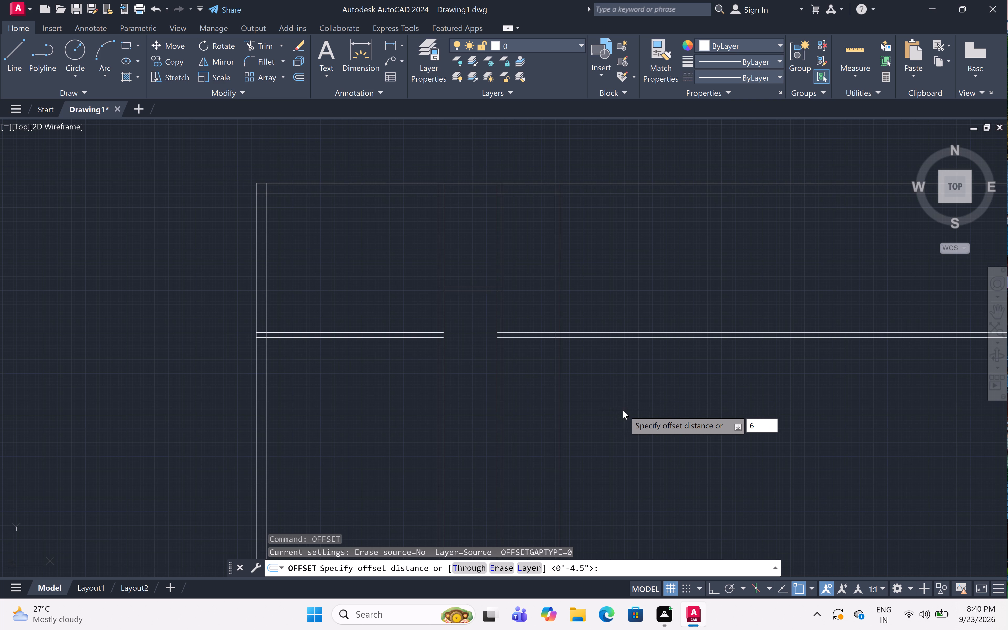
pyautogui.press("'")
pyautogui.press('8')
pyautogui.write('"')
pyautogui.press('space')
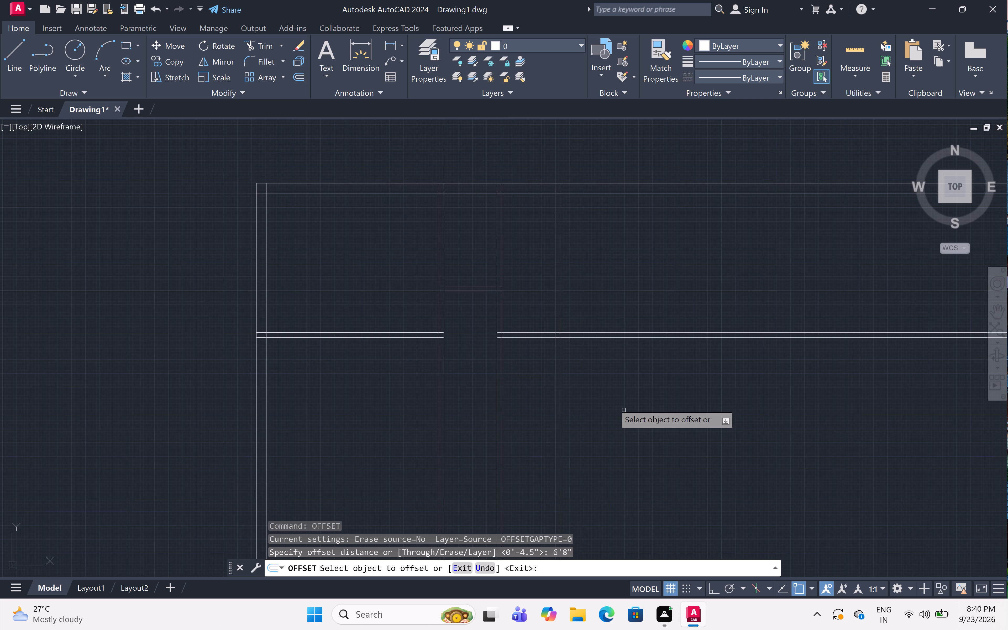
pyautogui.click(560, 307)
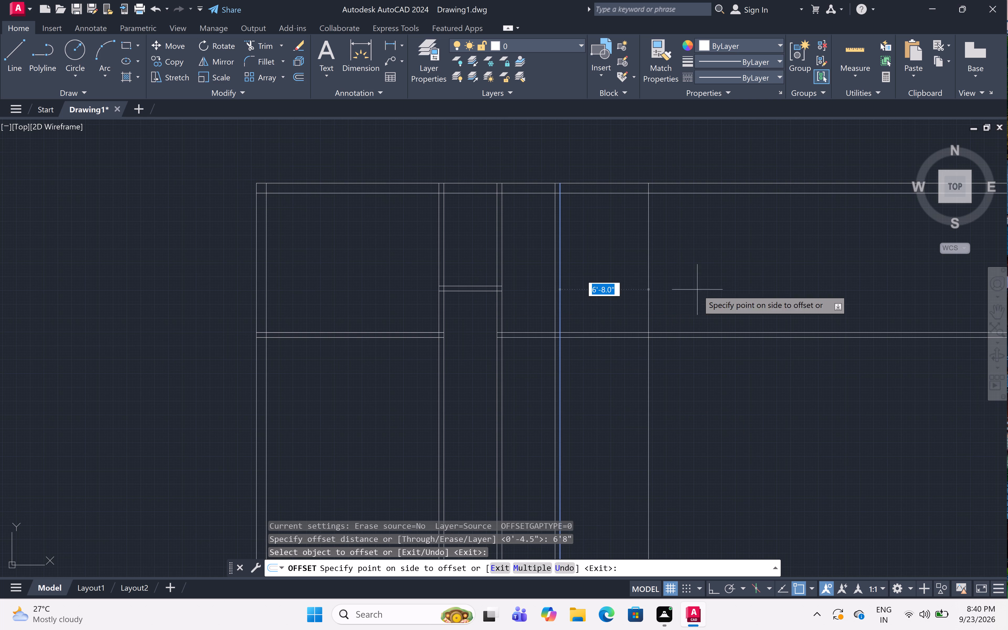
pyautogui.click(701, 288)
pyautogui.press('space')
# Offset the new vertical line 4.5" to the right to form the fourth vertical partition.
pyautogui.press('space')
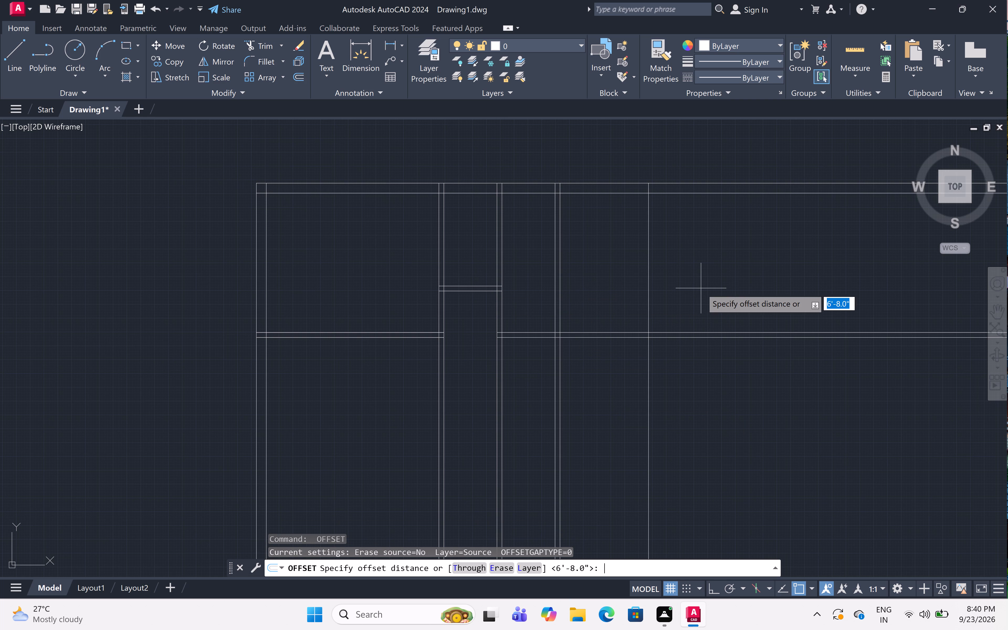
pyautogui.write('4.5')
pyautogui.hotkey('shift', '"')
pyautogui.press('space')
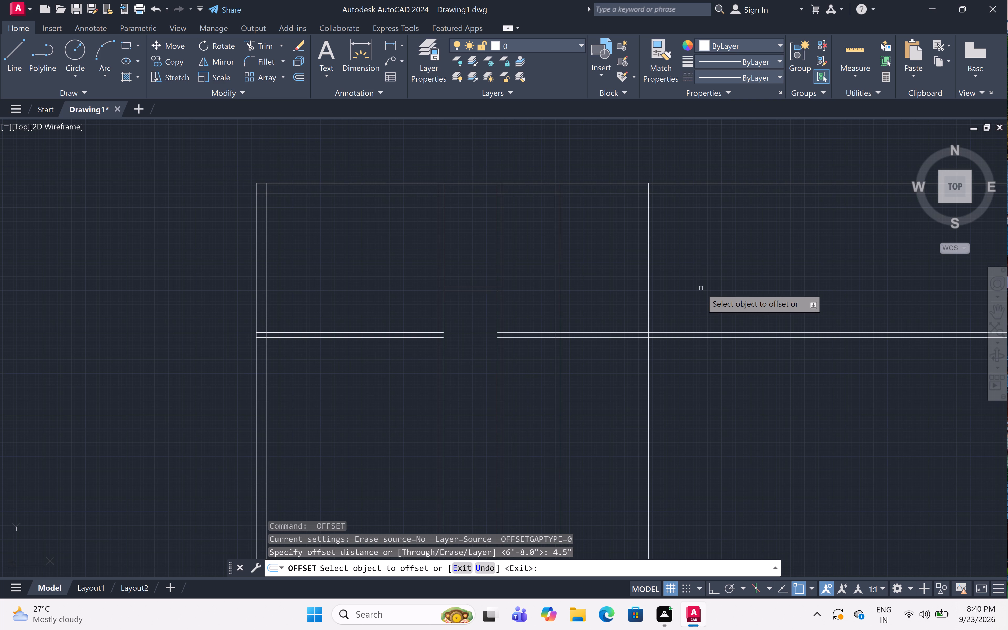
pyautogui.click(649, 298)
pyautogui.click(674, 296)
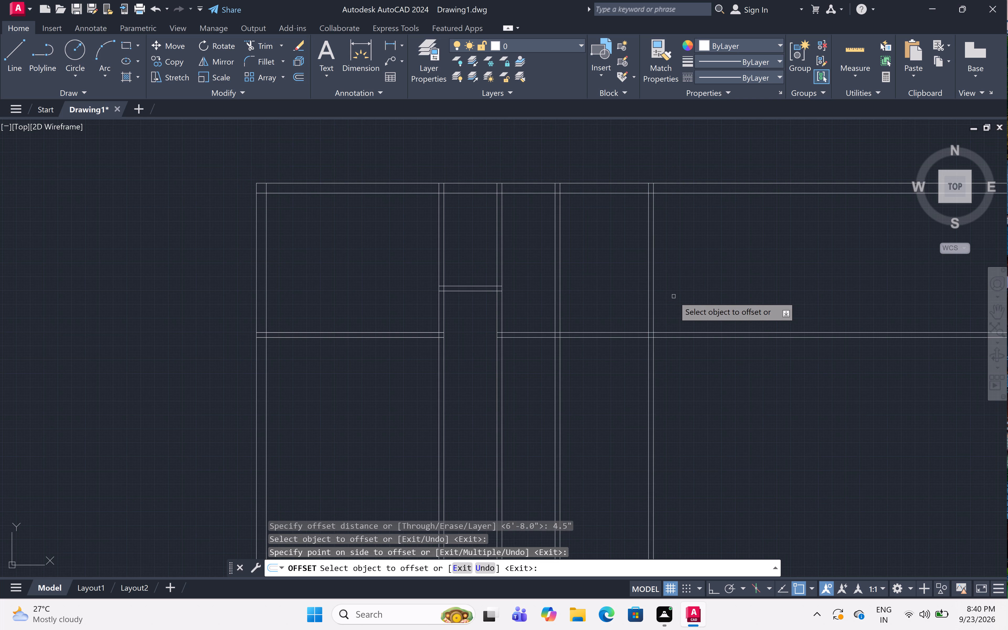
pyautogui.press('Escape')
# Trim the two horizontal partition lines where they run past the fourth vertical partition toward the right side of the plan.
pyautogui.write('tr')
pyautogui.press('space')
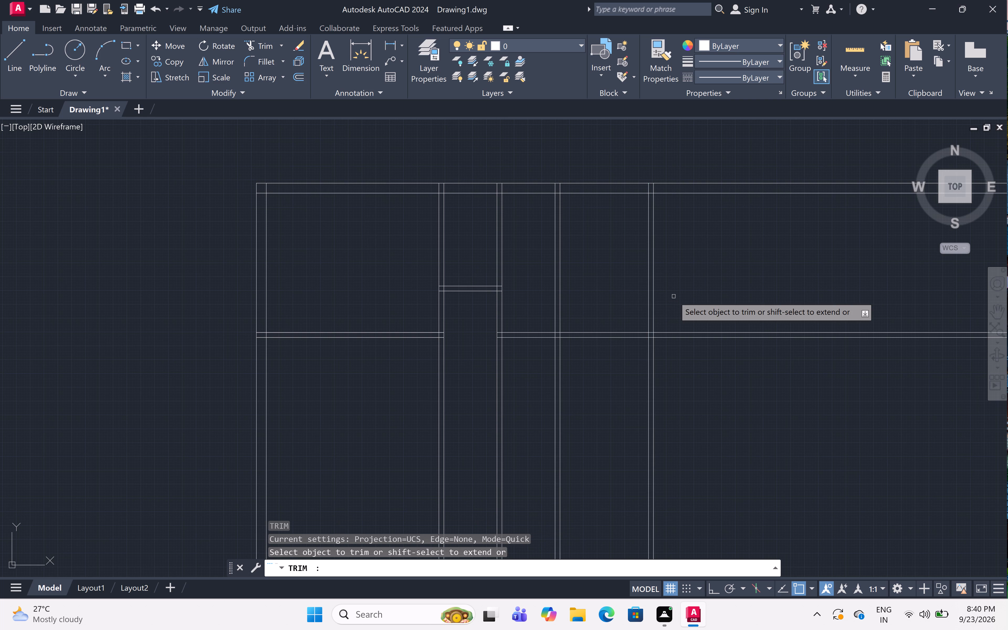
pyautogui.click(681, 315)
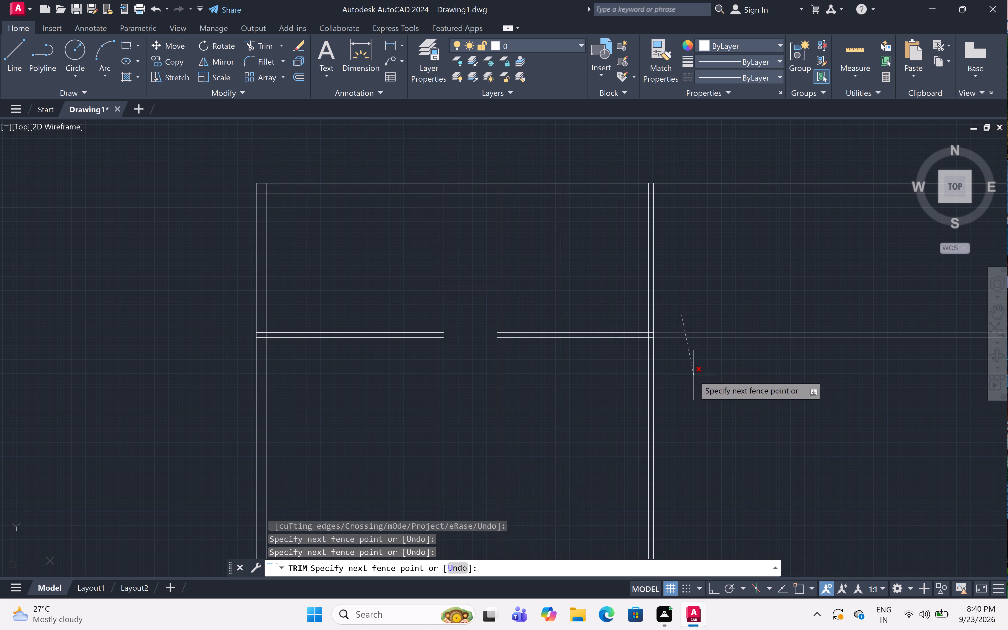
pyautogui.click(694, 376)
pyautogui.press('Escape')
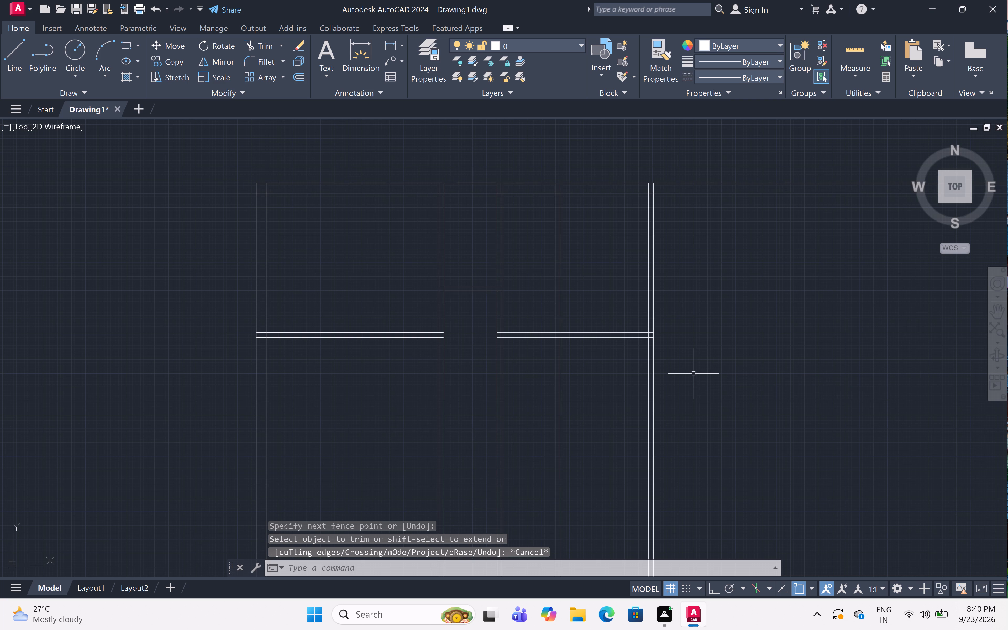
# Offset the right line of the fourth vertical partition 9' to the right to set the last room's width.
pyautogui.write('off')
pyautogui.press('space')
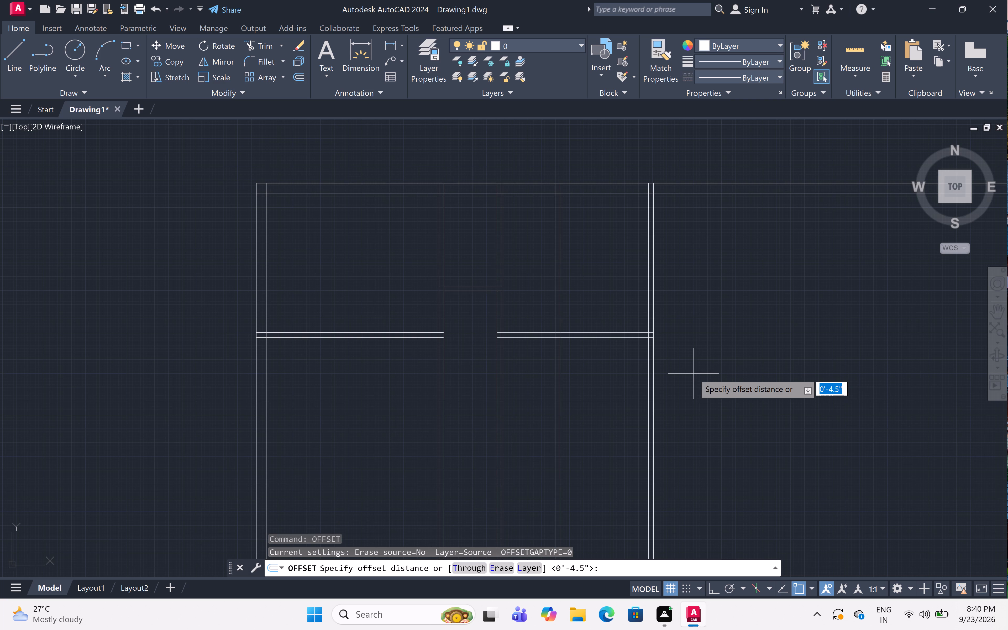
pyautogui.write("9'")
pyautogui.press('space')
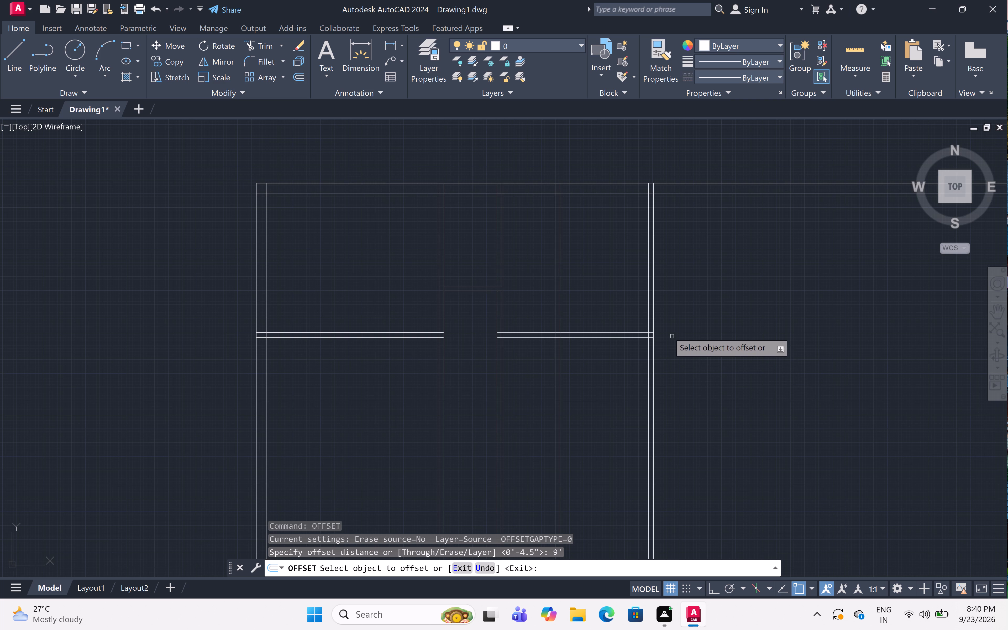
pyautogui.click(653, 311)
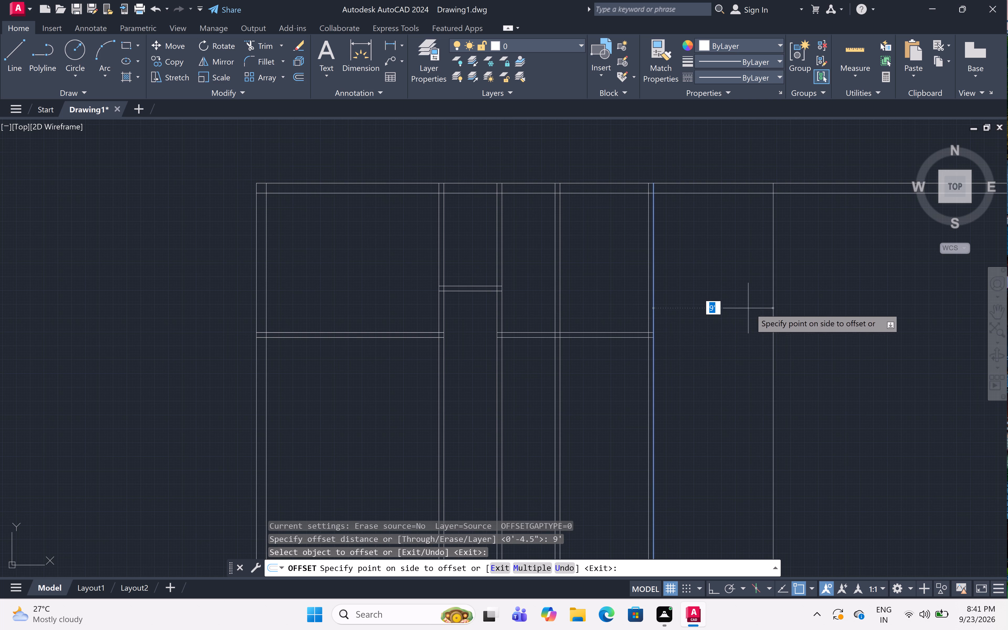
pyautogui.click(785, 303)
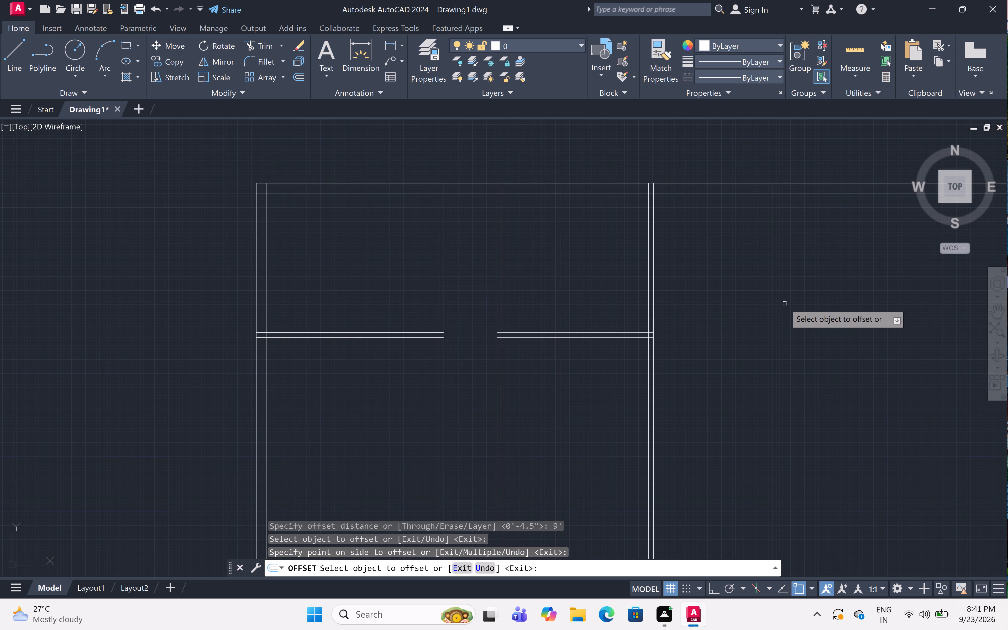
pyautogui.press('space')
# Offset the new vertical line 9" to the right to form the right outer wall.
pyautogui.press('space')
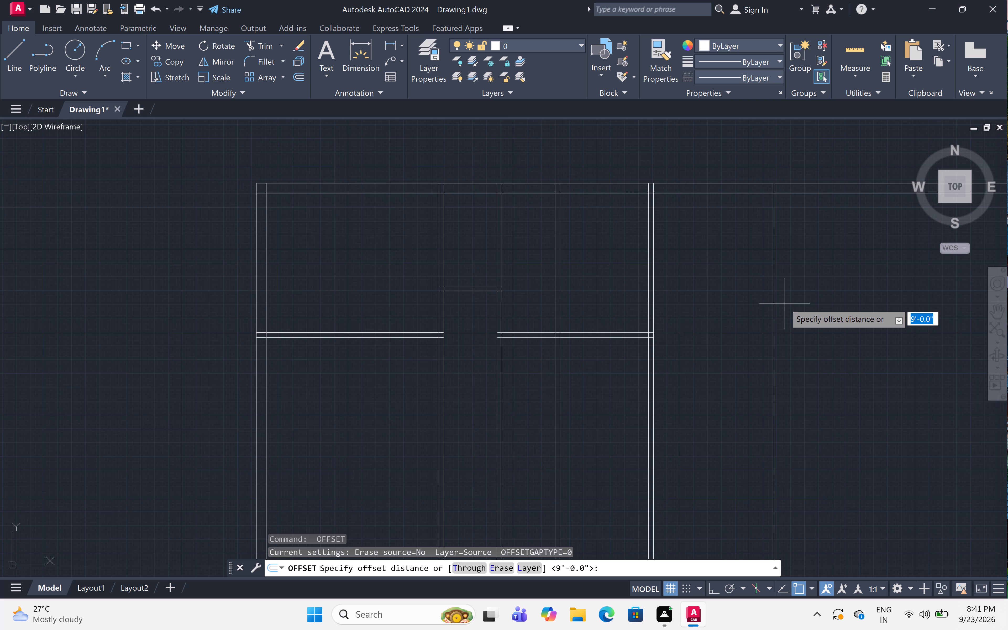
pyautogui.press('9')
pyautogui.write('"')
pyautogui.press('space')
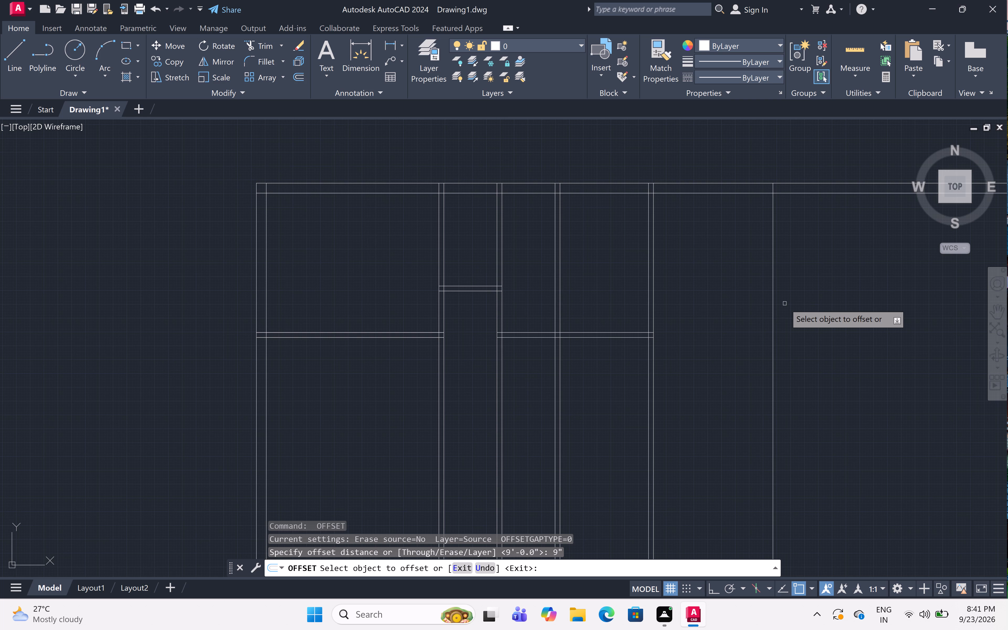
pyautogui.click(774, 298)
pyautogui.click(881, 281)
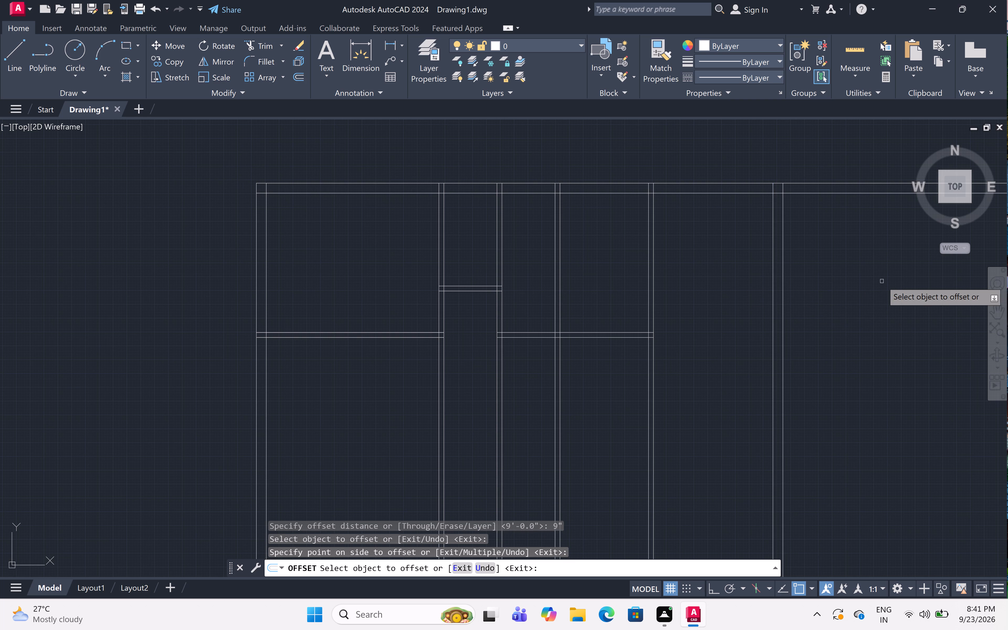
pyautogui.press('Escape')
# Offset the inner line of the top outer wall 14' downward to set the last room's length.
pyautogui.write('off')
pyautogui.press('space')
pyautogui.press('1')
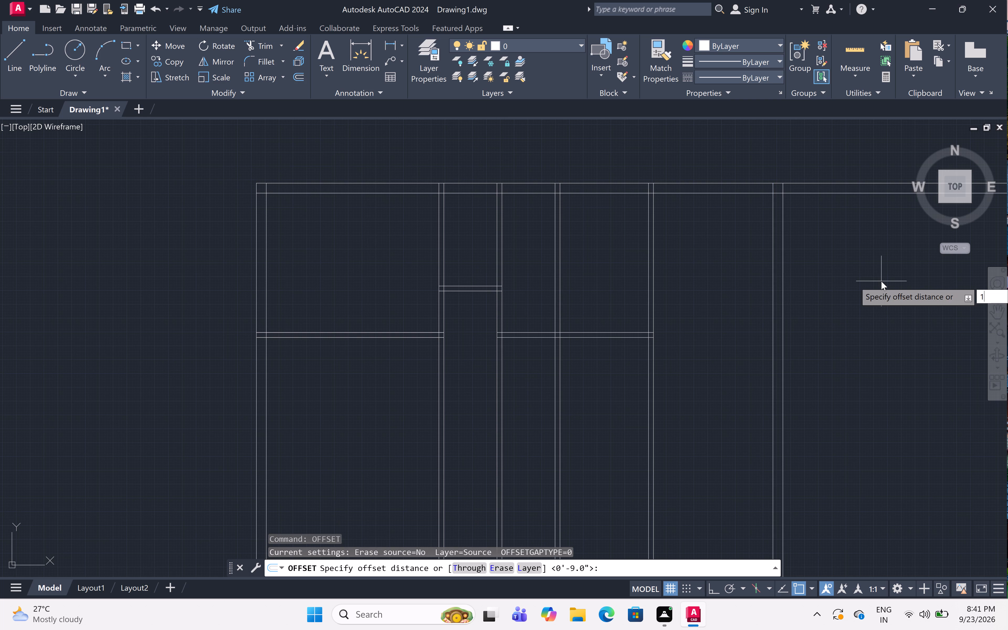
pyautogui.press('4')
pyautogui.write("'")
pyautogui.press('space')
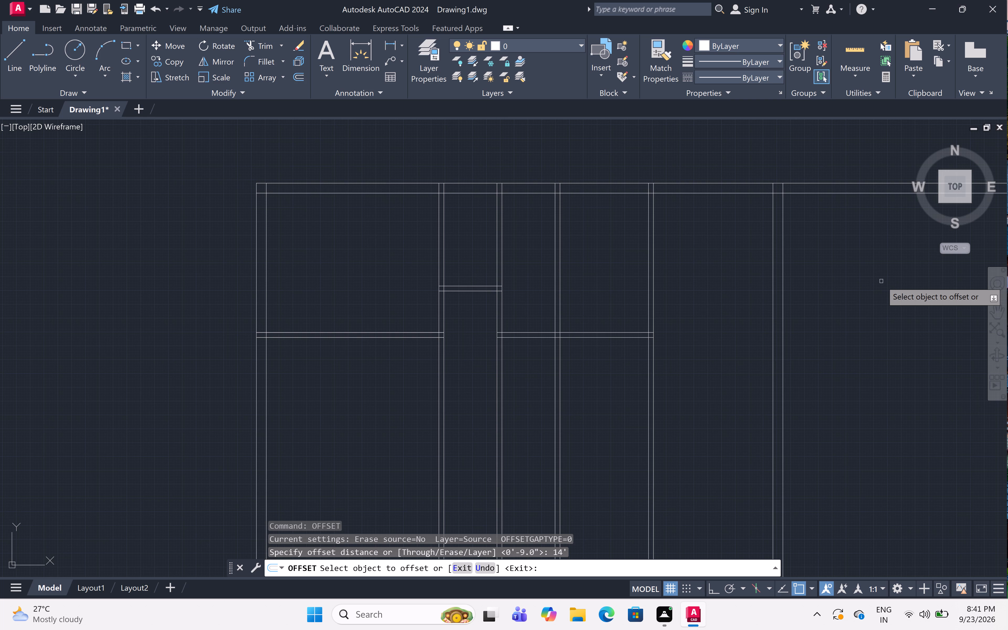
pyautogui.click(731, 195)
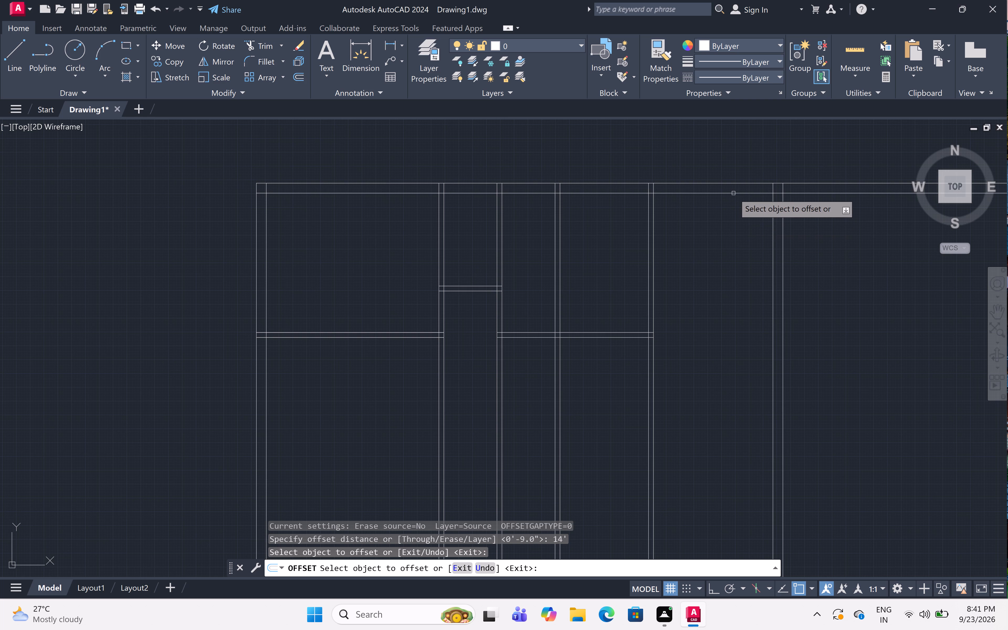
pyautogui.click(733, 193)
pyautogui.click(739, 280)
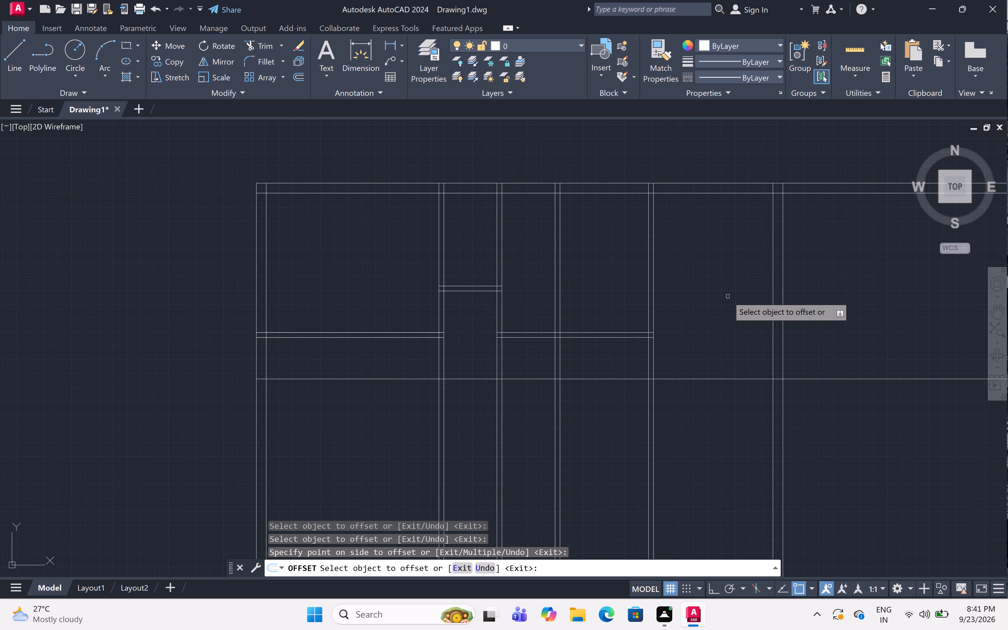
pyautogui.press('Escape')
# Offset the new horizontal line 4.5" downward to give the partition its thickness.
pyautogui.write('off 4')
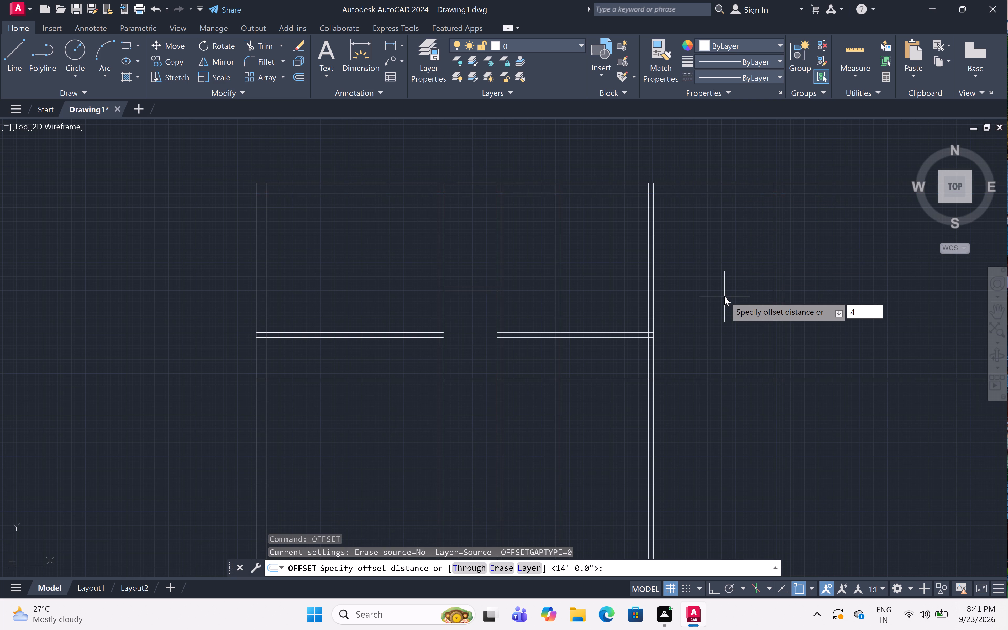
pyautogui.write('.5')
pyautogui.write('"')
pyautogui.press('space')
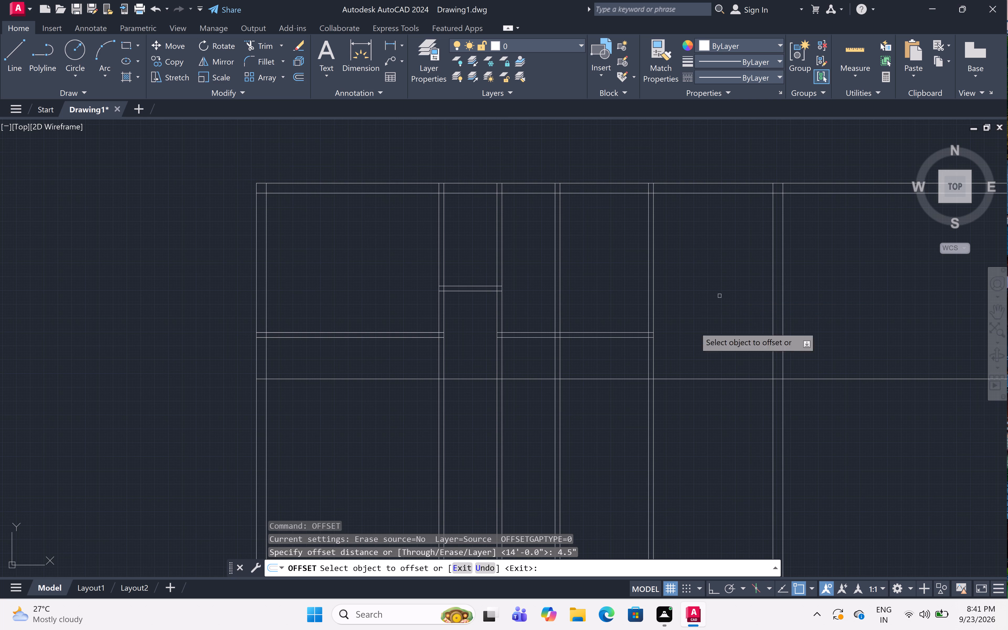
pyautogui.click(696, 380)
pyautogui.click(700, 421)
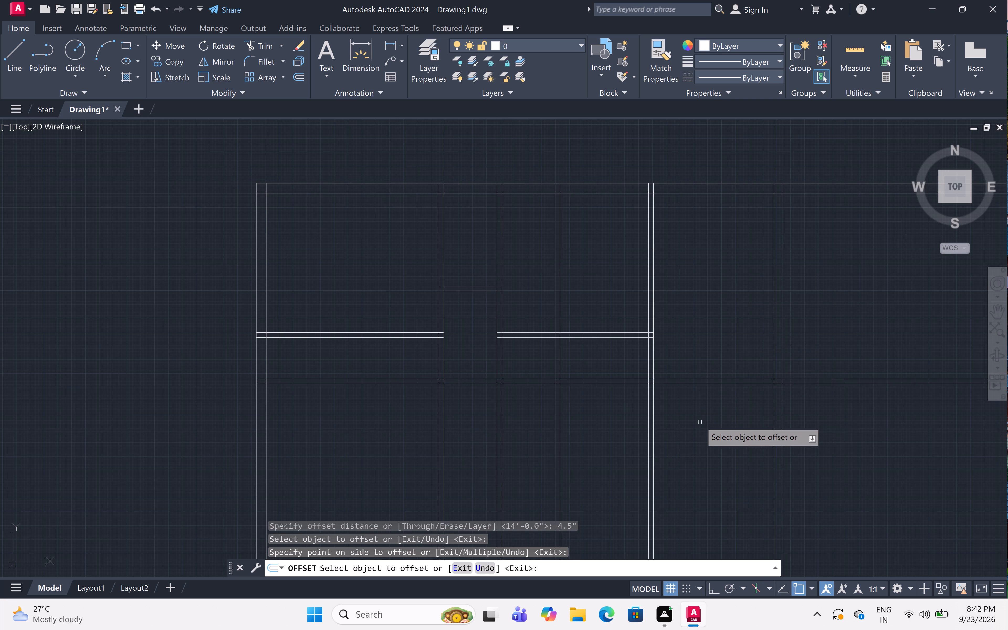
pyautogui.press('Escape')
# Trim the new partition lines left of the fourth vertical partition, and the top wall and partition lines beyond the right outer wall.
pyautogui.scroll(4, 702, 403)
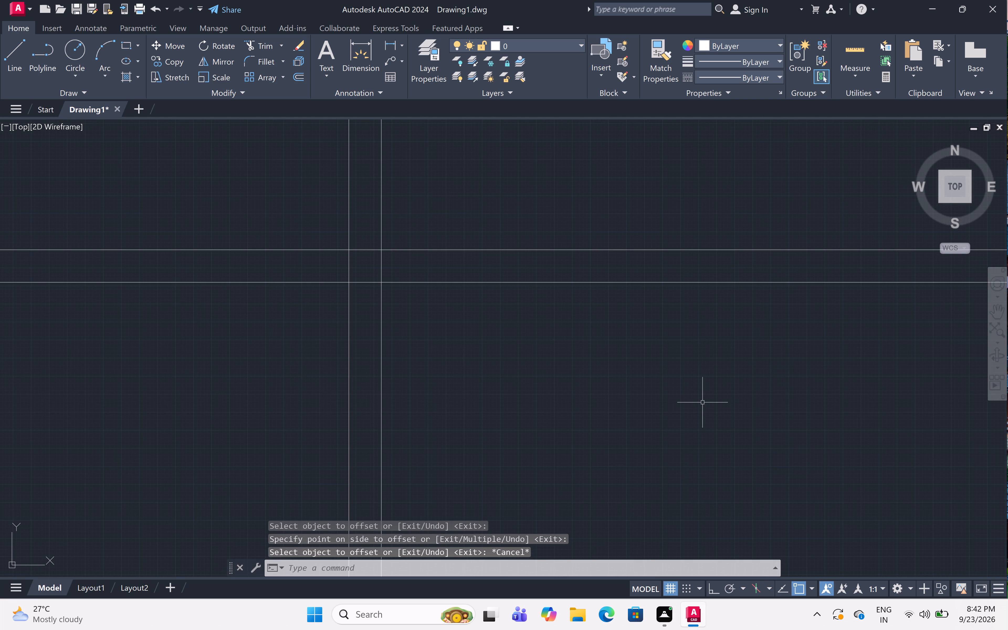
pyautogui.write('tr')
pyautogui.press('space')
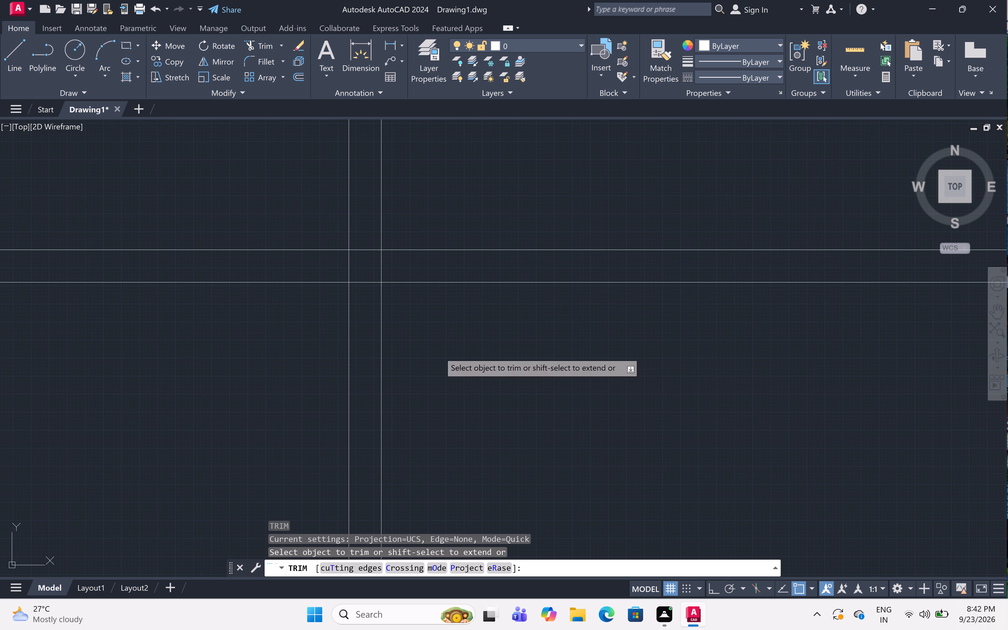
pyautogui.click(140, 224)
pyautogui.click(157, 319)
pyautogui.scroll(-6, 164, 287)
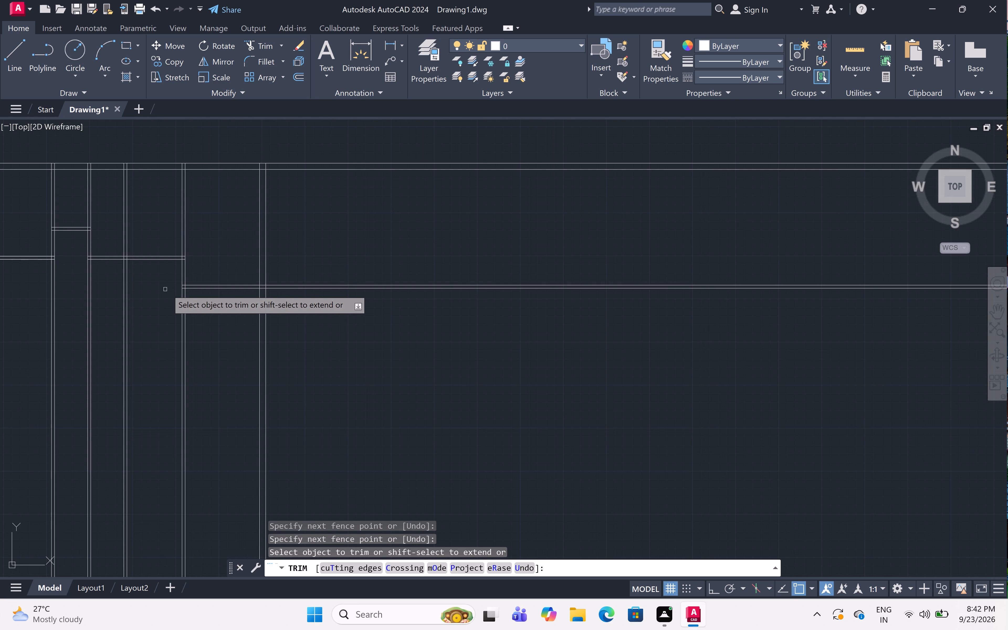
pyautogui.click(286, 139)
pyautogui.click(309, 301)
pyautogui.moveTo(310, 288); pyautogui.dragTo(485, 284, button='middle')
pyautogui.press('Escape')
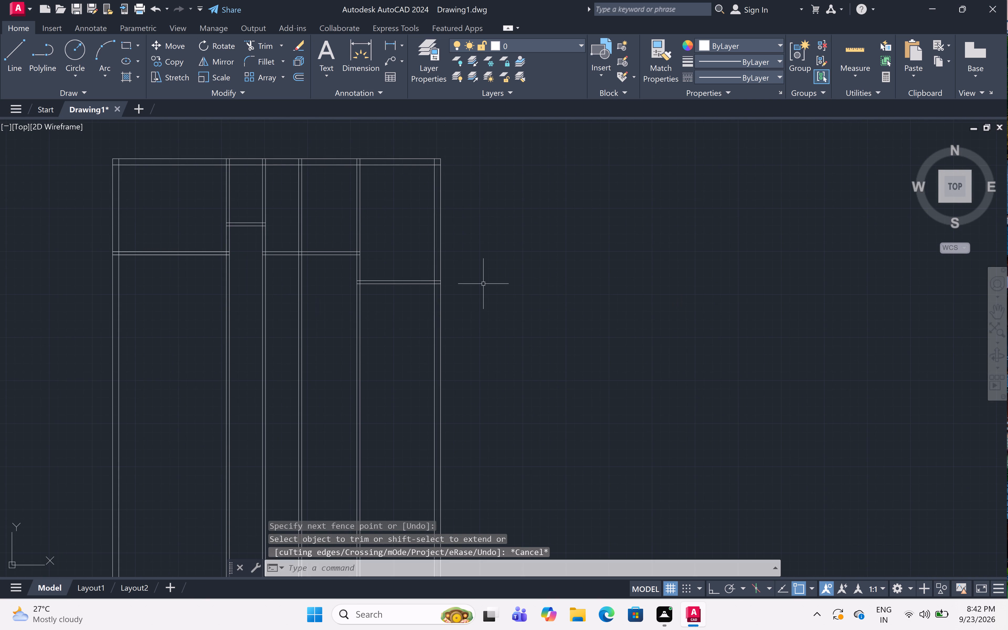
# Offset the lower line of the right-hand room's horizontal partition 13'11" downward.
pyautogui.write('off 13')
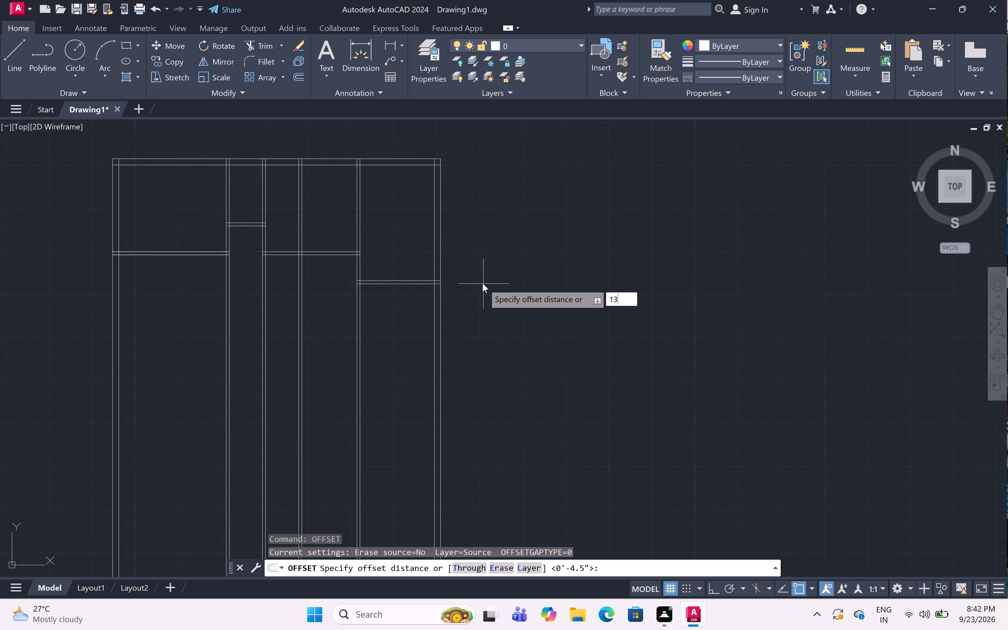
pyautogui.write("'11")
pyautogui.write('"')
pyautogui.press('space')
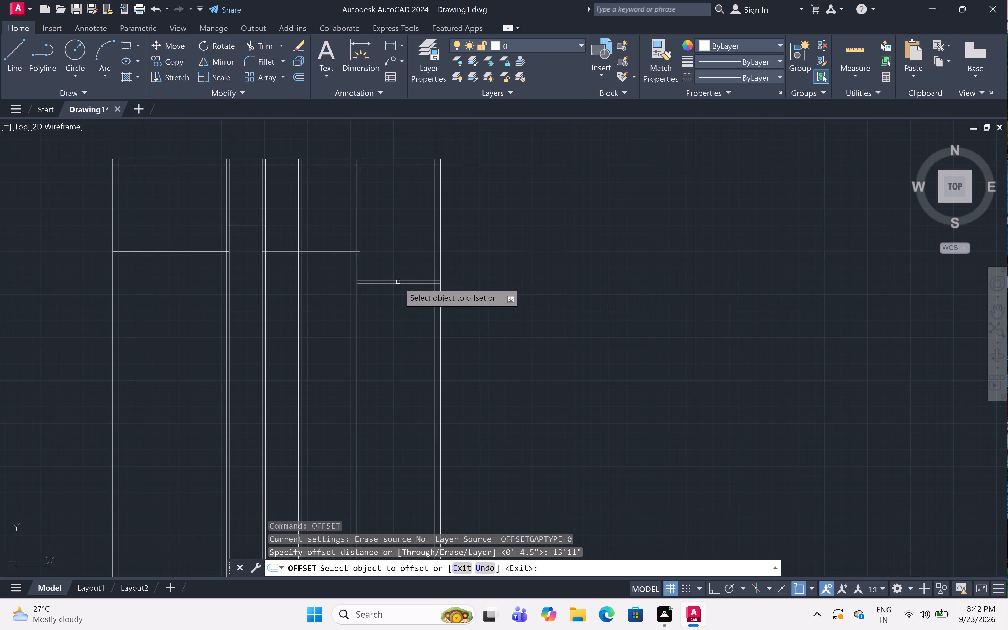
pyautogui.click(398, 284)
pyautogui.click(399, 353)
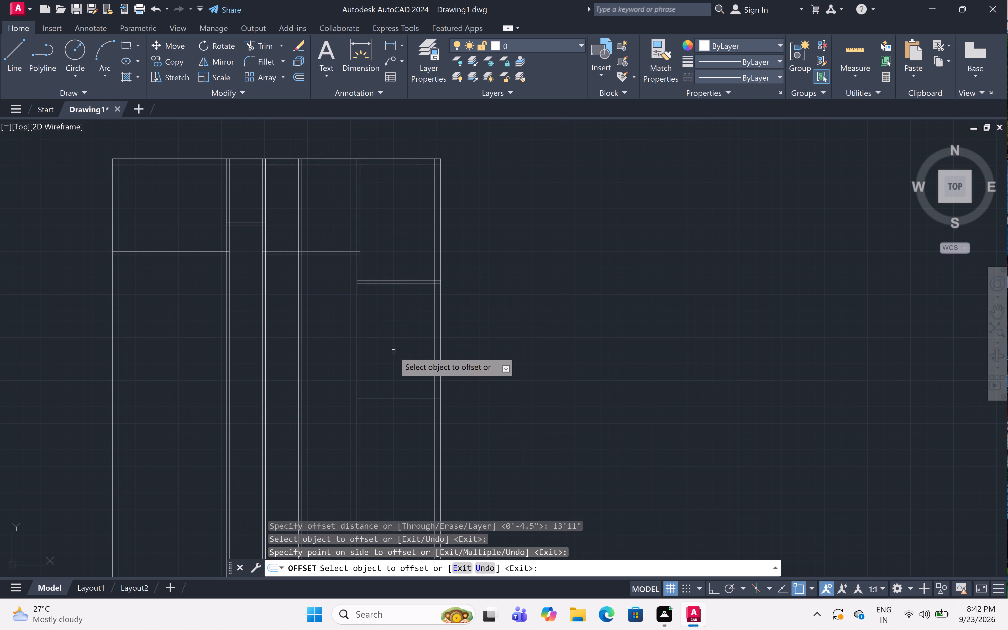
pyautogui.press('space')
# Offset the new horizontal line 9" downward to form a 9" wall below the right-hand rooms.
pyautogui.press('space')
pyautogui.write('9')
pyautogui.write('"')
pyautogui.press('space')
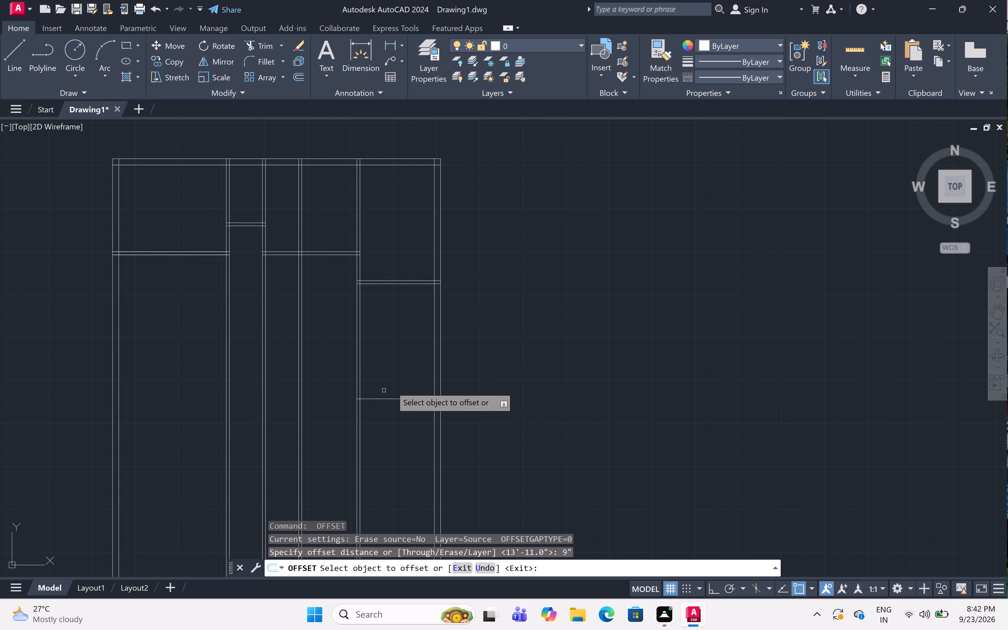
pyautogui.click(388, 399)
pyautogui.moveTo(385, 440); pyautogui.dragTo(386, 442)
pyautogui.press('Escape')
# Extend both lines of the new 9" horizontal wall leftward across the vertical partitions to the outer face of the left outer wall.
pyautogui.write('ex')
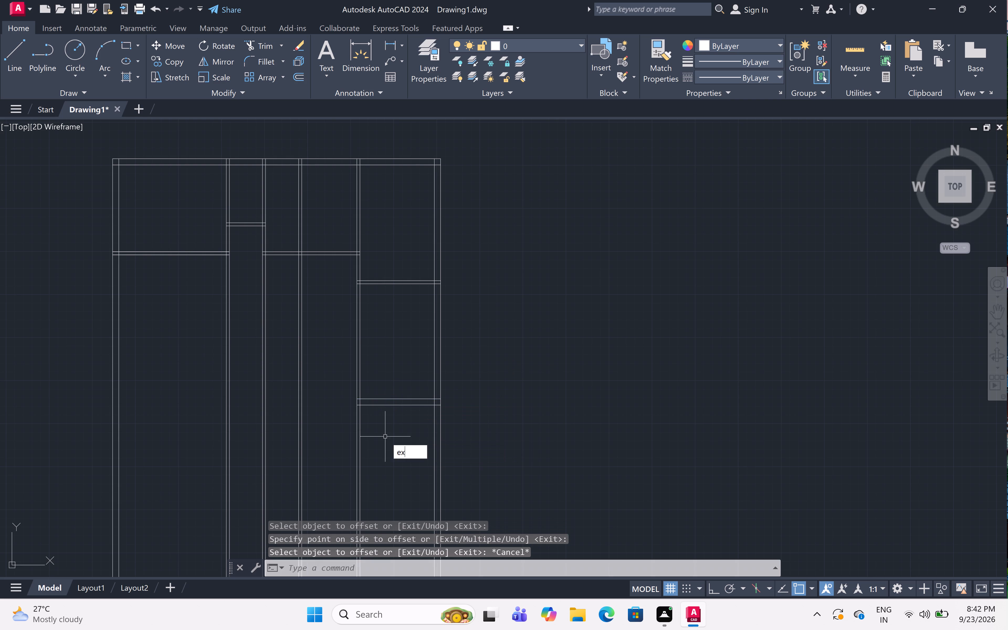
pyautogui.press('space')
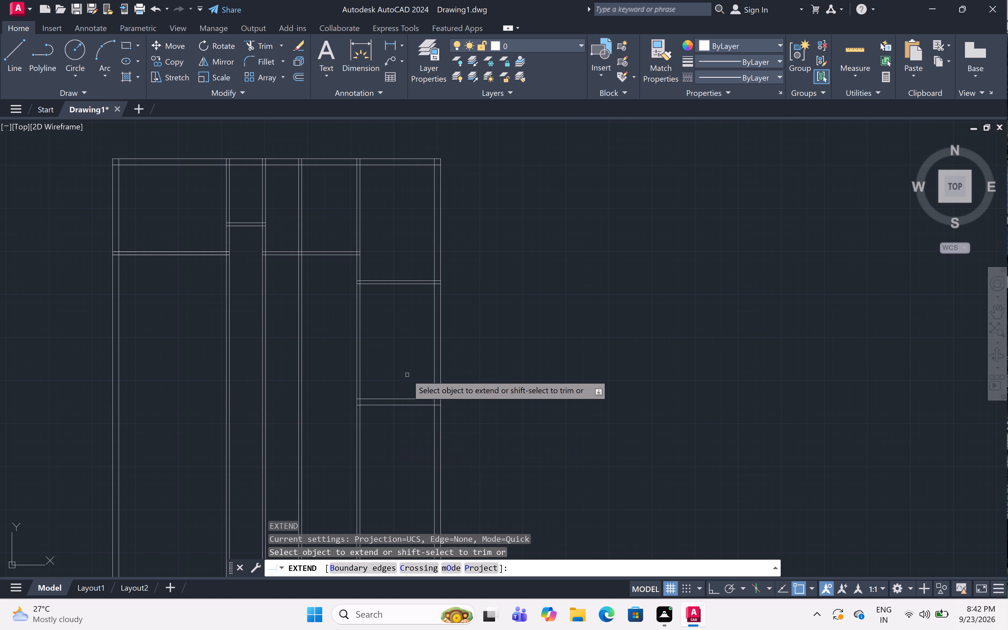
pyautogui.click(407, 375)
pyautogui.click(407, 432)
pyautogui.click(388, 382)
pyautogui.moveTo(382, 421); pyautogui.dragTo(380, 417)
pyautogui.moveTo(326, 363); pyautogui.dragTo(326, 367)
pyautogui.moveTo(317, 423); pyautogui.dragTo(312, 444)
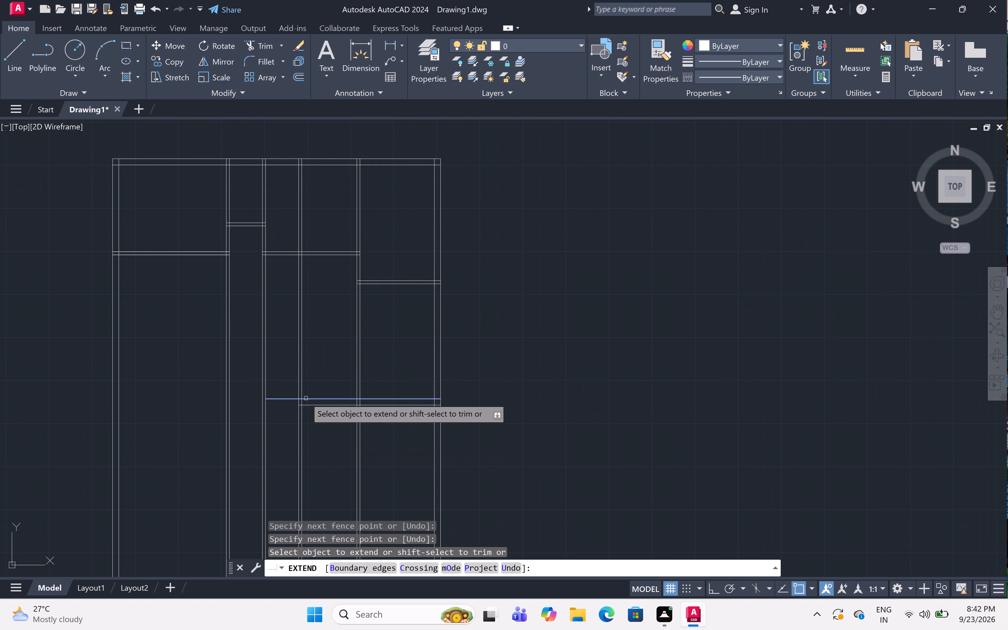
pyautogui.moveTo(317, 385); pyautogui.dragTo(317, 388)
pyautogui.moveTo(319, 455); pyautogui.dragTo(317, 450)
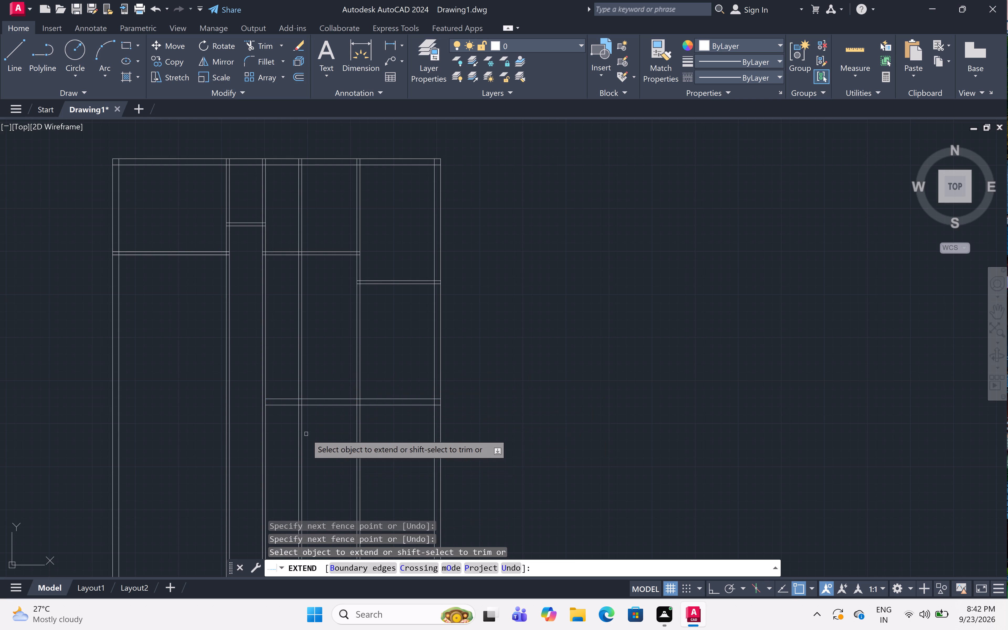
pyautogui.click(284, 387)
pyautogui.click(283, 417)
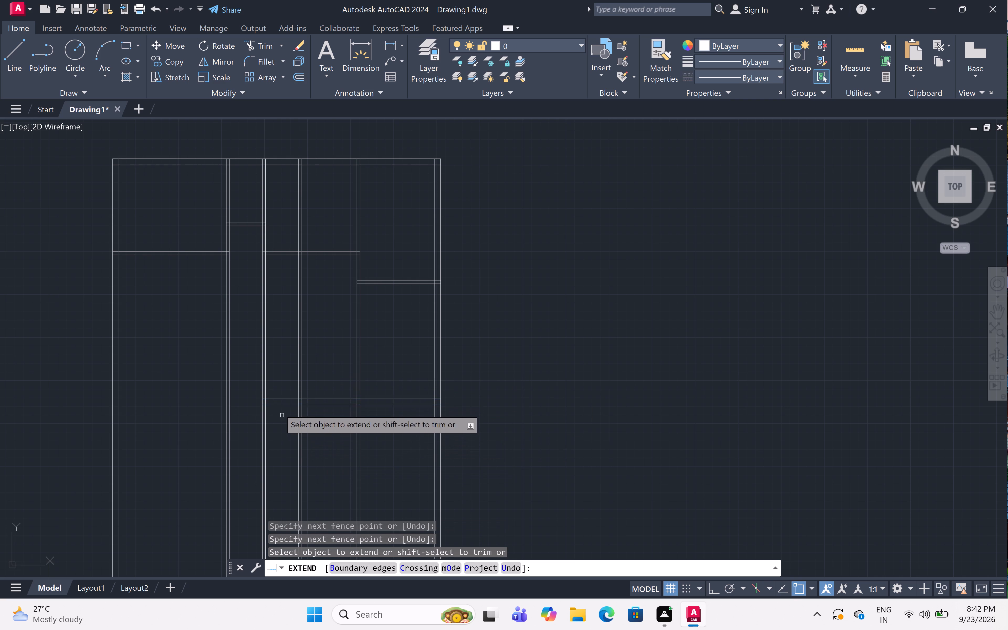
pyautogui.moveTo(273, 389); pyautogui.dragTo(273, 393)
pyautogui.moveTo(275, 422); pyautogui.dragTo(273, 420)
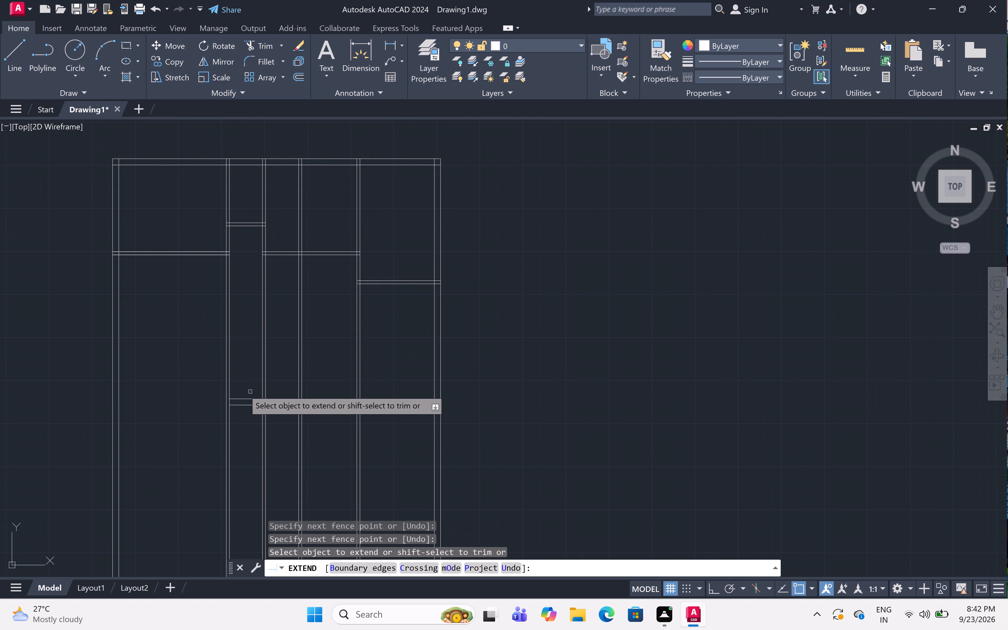
pyautogui.moveTo(244, 389); pyautogui.dragTo(244, 392)
pyautogui.moveTo(245, 432); pyautogui.dragTo(244, 428)
pyautogui.click(235, 390)
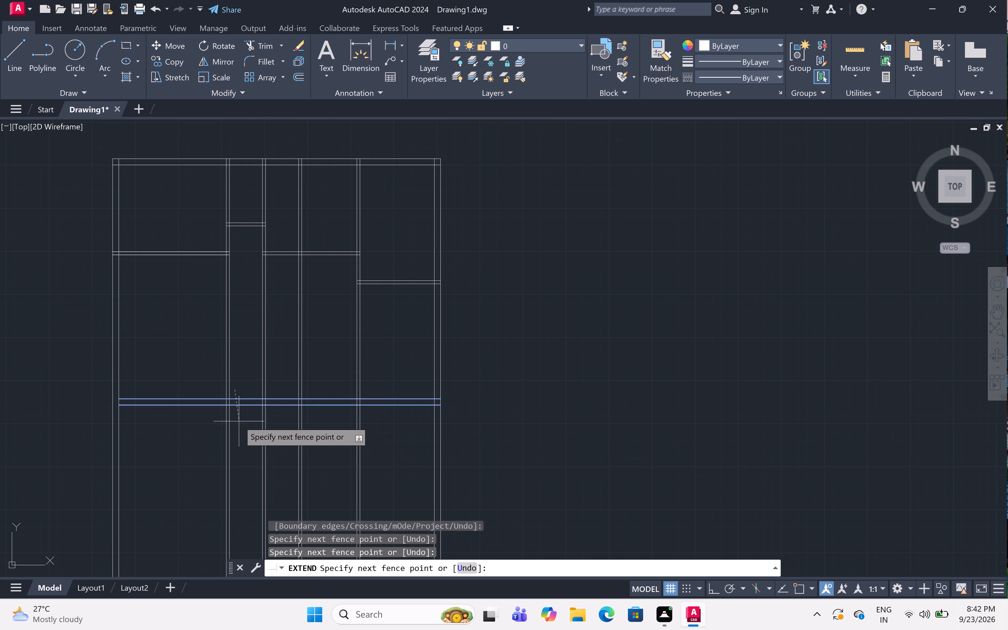
pyautogui.click(239, 421)
pyautogui.click(154, 382)
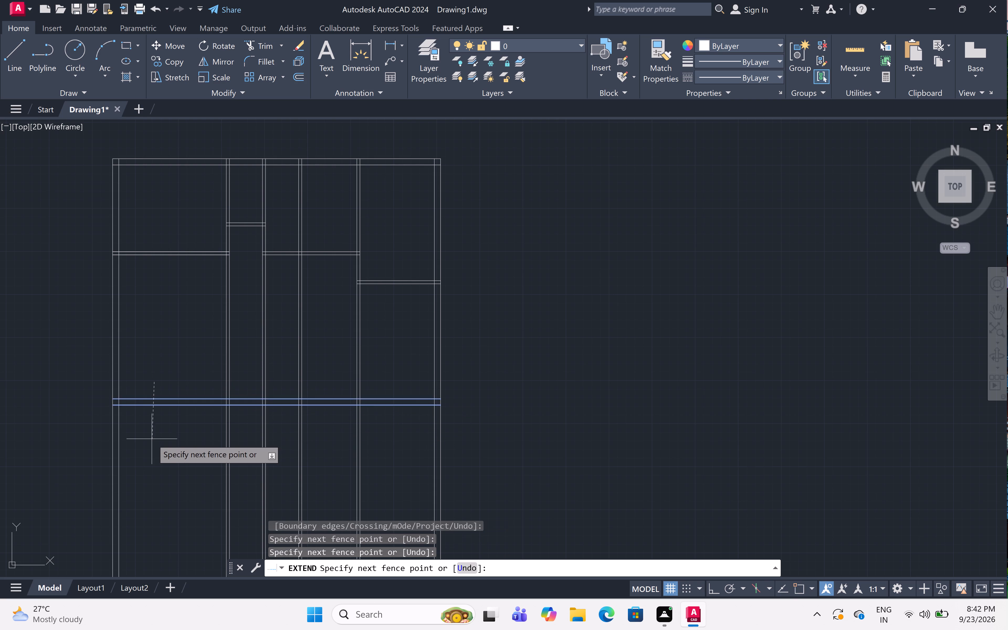
pyautogui.click(152, 439)
pyautogui.press('Escape')
# Trim all the vertical outer wall and partition lines that run below the new bottom wall.
pyautogui.write('tr')
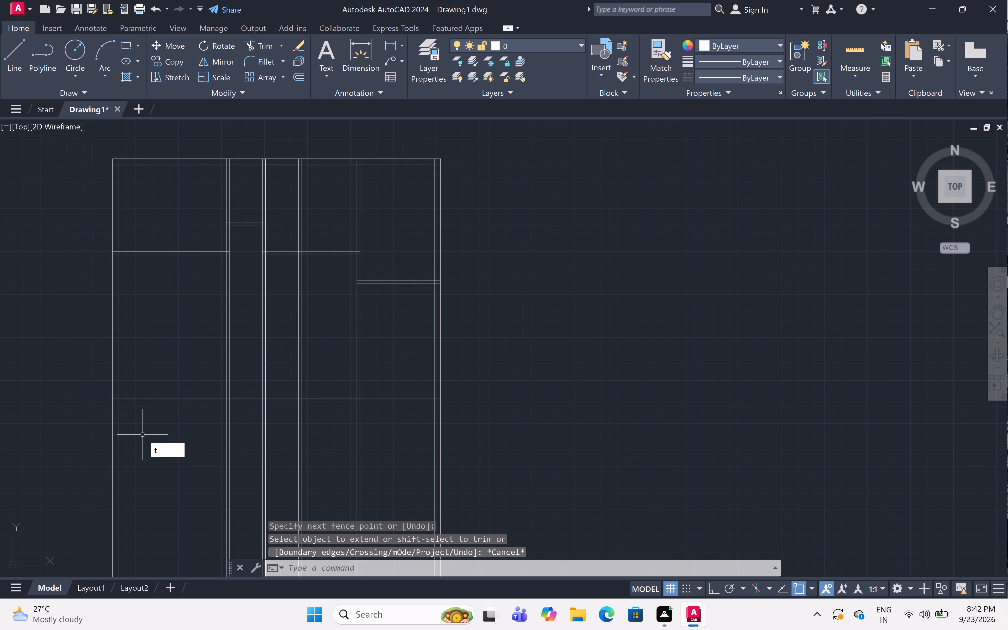
pyautogui.press('space')
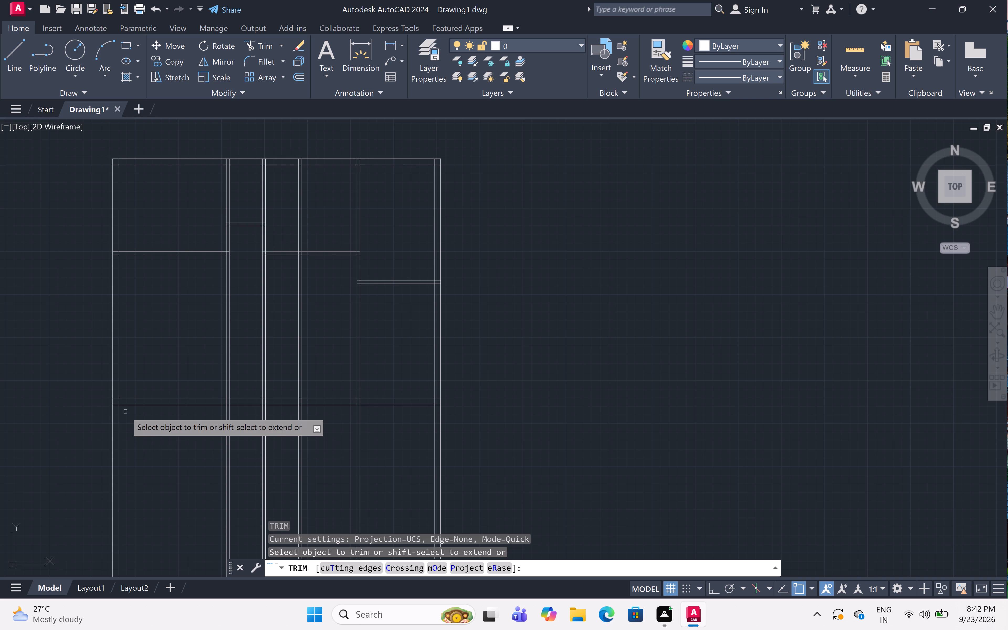
pyautogui.scroll(-2, 184, 331)
pyautogui.moveTo(84, 446); pyautogui.dragTo(84, 445)
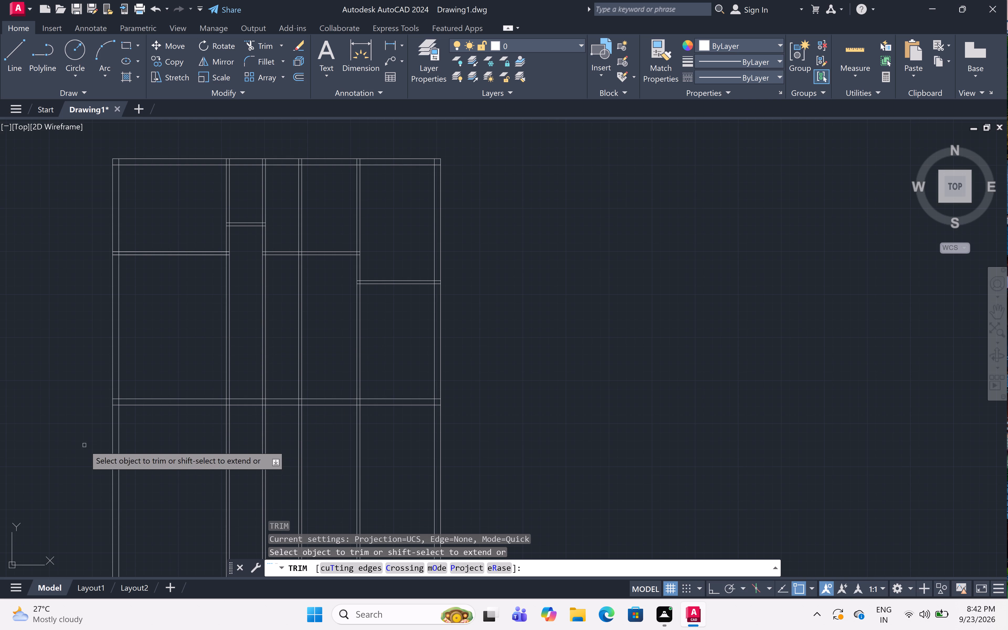
pyautogui.moveTo(84, 445); pyautogui.dragTo(87, 447)
pyautogui.moveTo(510, 444); pyautogui.dragTo(508, 443)
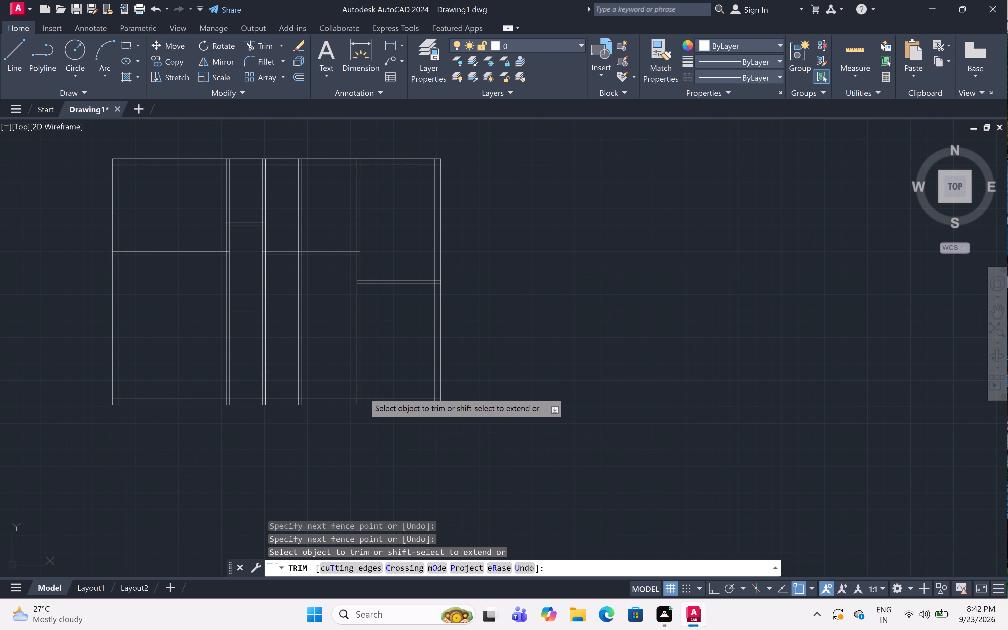
# Trim the first three vertical partitions between the upper rooms and the bottom wall, including their short stubs inside the bottom wall.
pyautogui.click(317, 343)
pyautogui.click(130, 341)
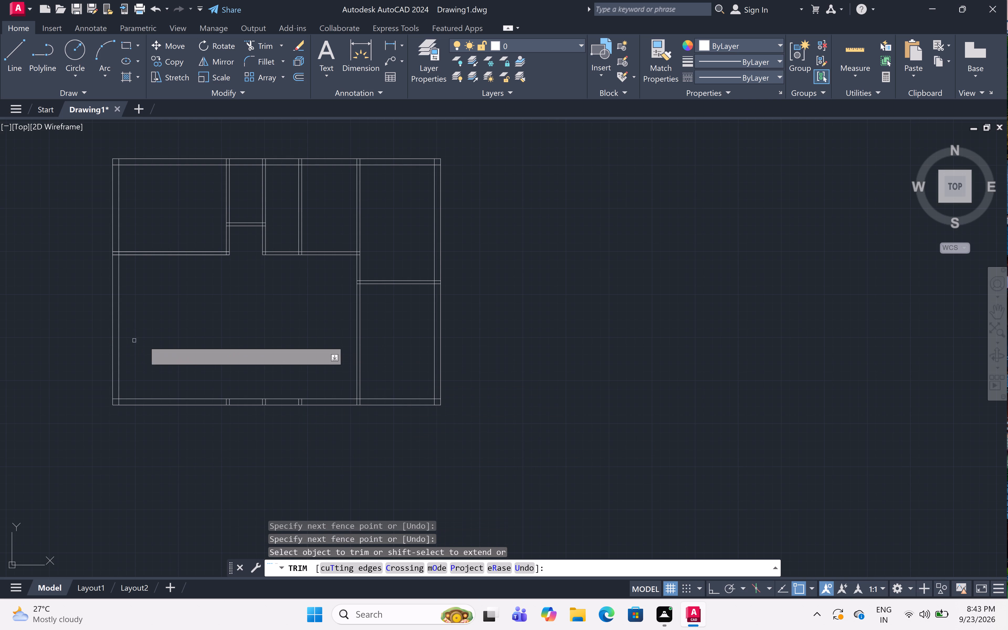
pyautogui.scroll(3, 228, 405)
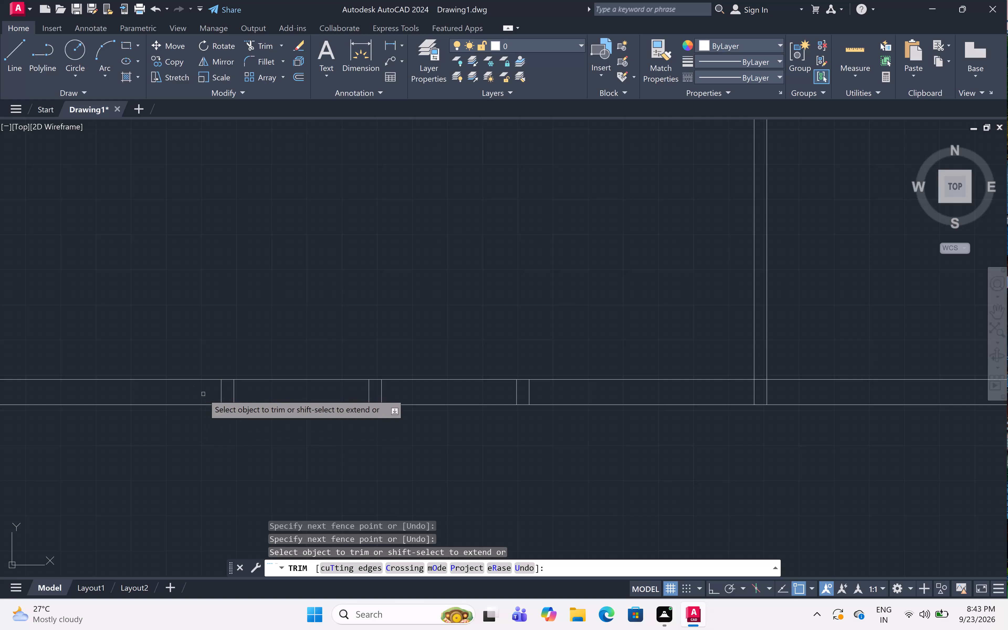
pyautogui.click(203, 394)
pyautogui.click(548, 391)
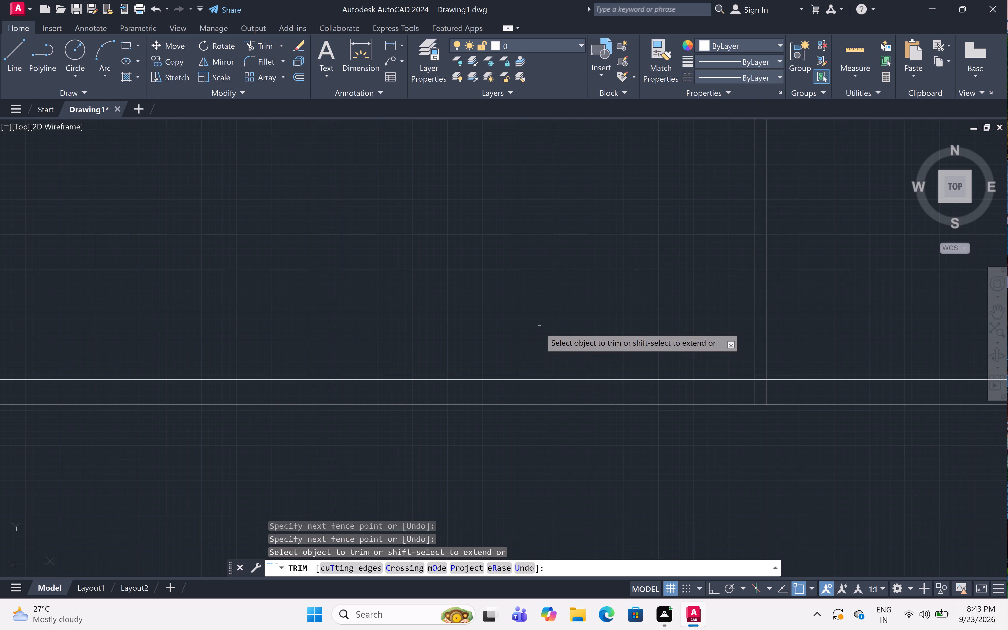
# Examine the trimmed floor plan, especially the large open room below the upper partitions.
pyautogui.scroll(-5, 539, 327)
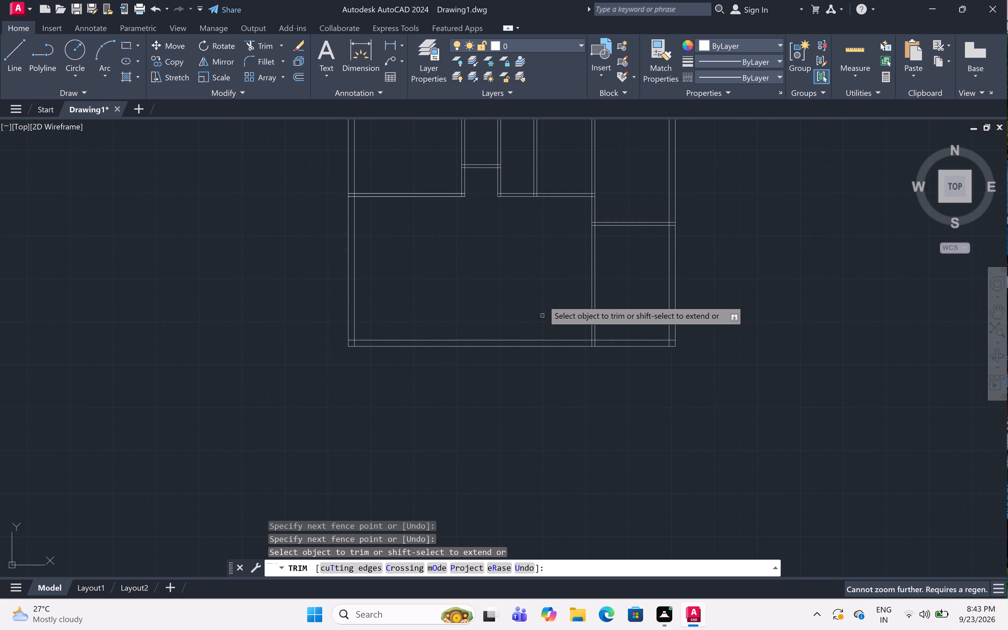
pyautogui.moveTo(542, 300); pyautogui.dragTo(555, 385, button='middle')
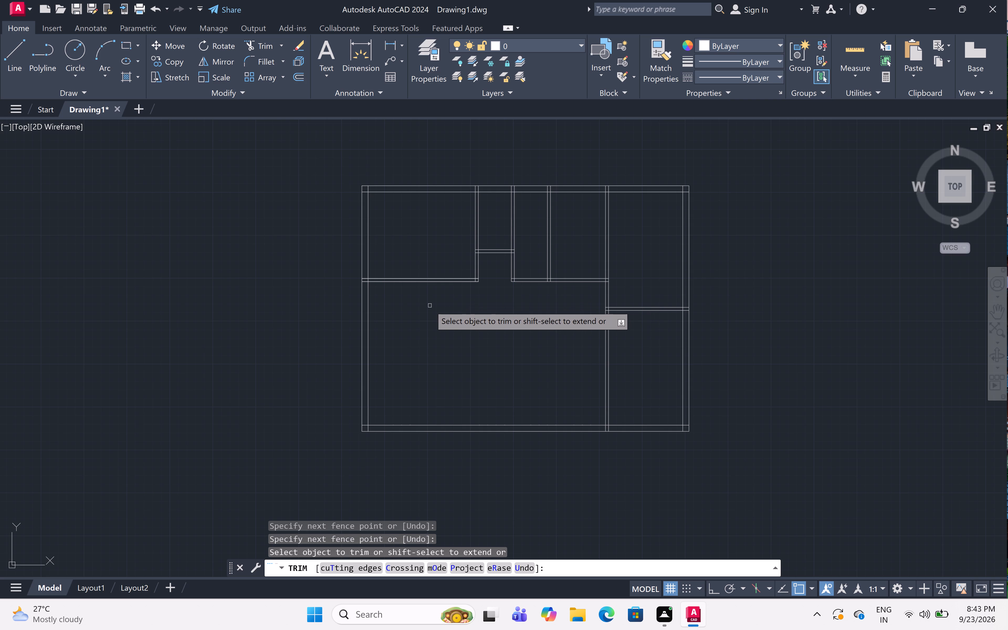
pyautogui.moveTo(430, 306); pyautogui.dragTo(432, 356, button='middle')
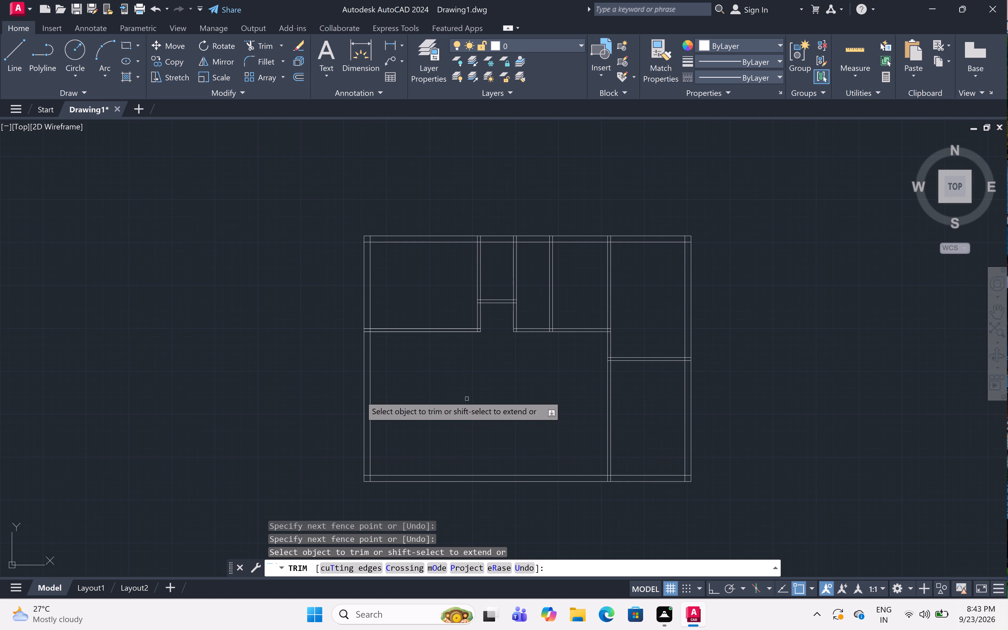
pyautogui.scroll(1, 546, 383)
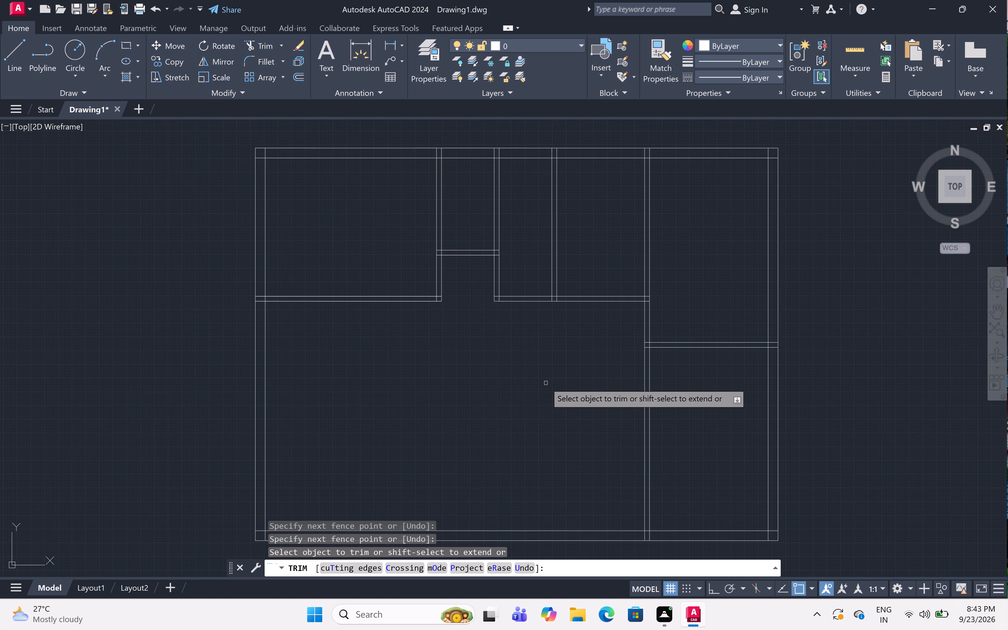
pyautogui.moveTo(545, 383); pyautogui.dragTo(541, 345, button='middle')
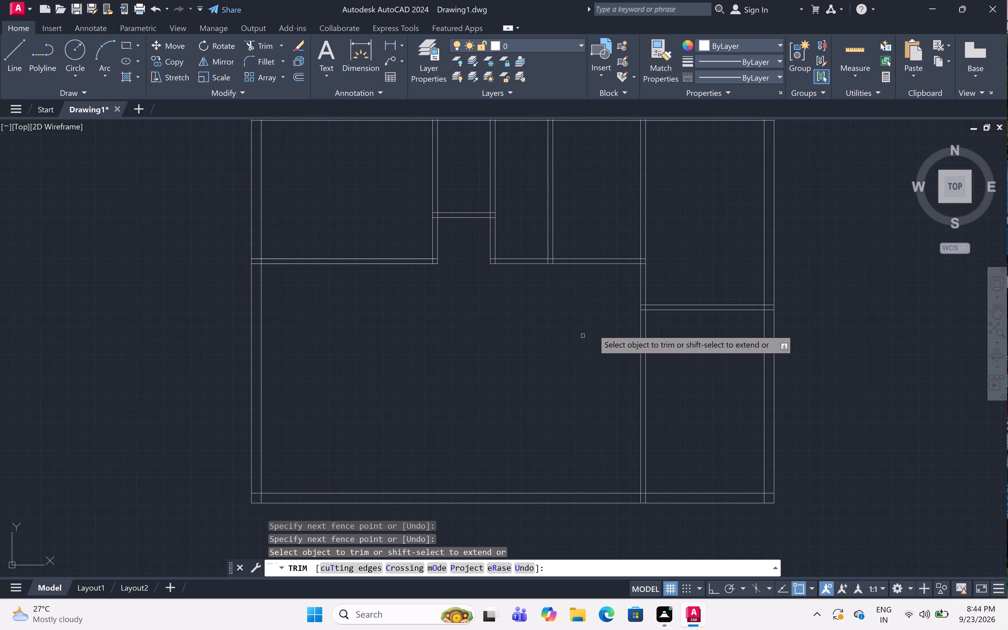
pyautogui.moveTo(472, 336); pyautogui.dragTo(506, 327, button='middle')
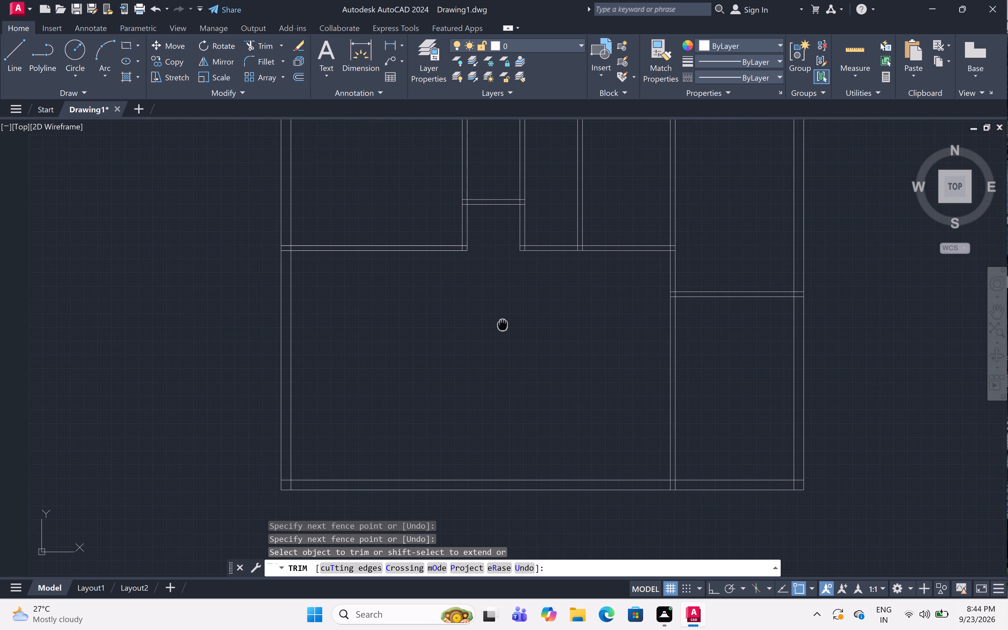
pyautogui.moveTo(506, 327); pyautogui.dragTo(507, 329, button='middle')
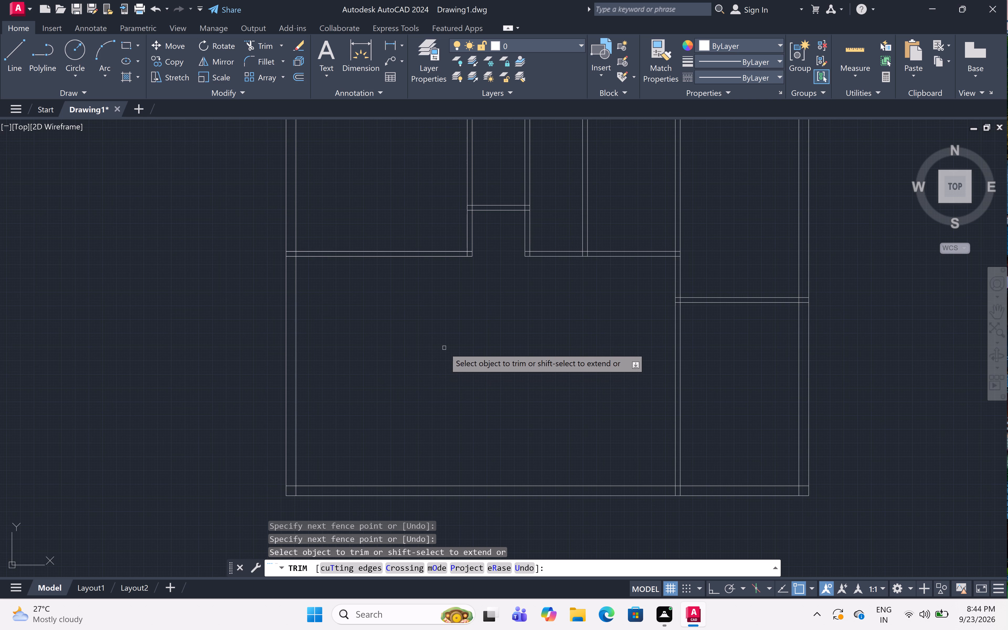
pyautogui.scroll(-1, 444, 348)
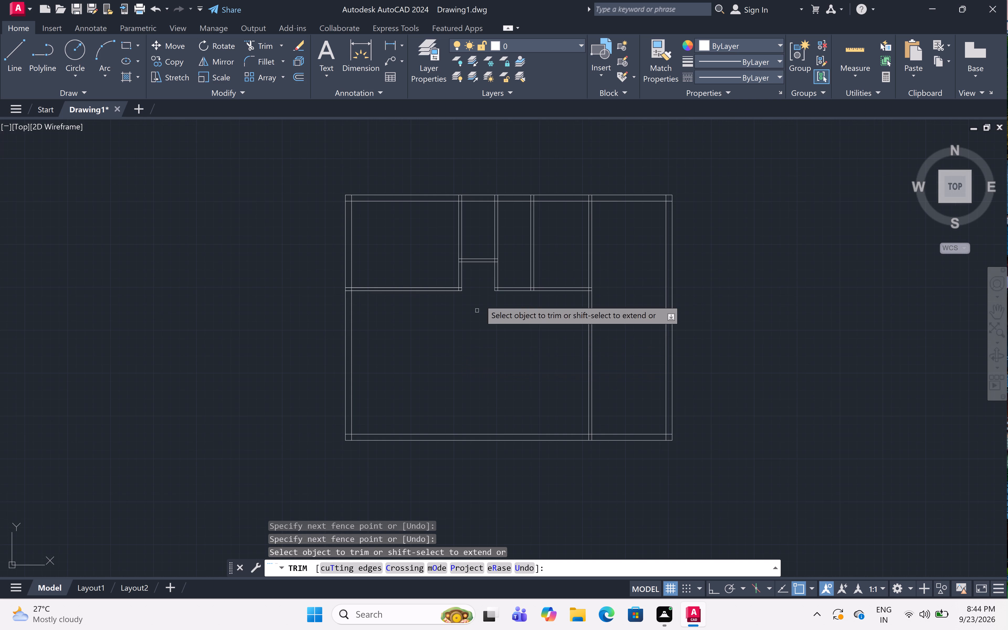
pyautogui.scroll(1, 446, 351)
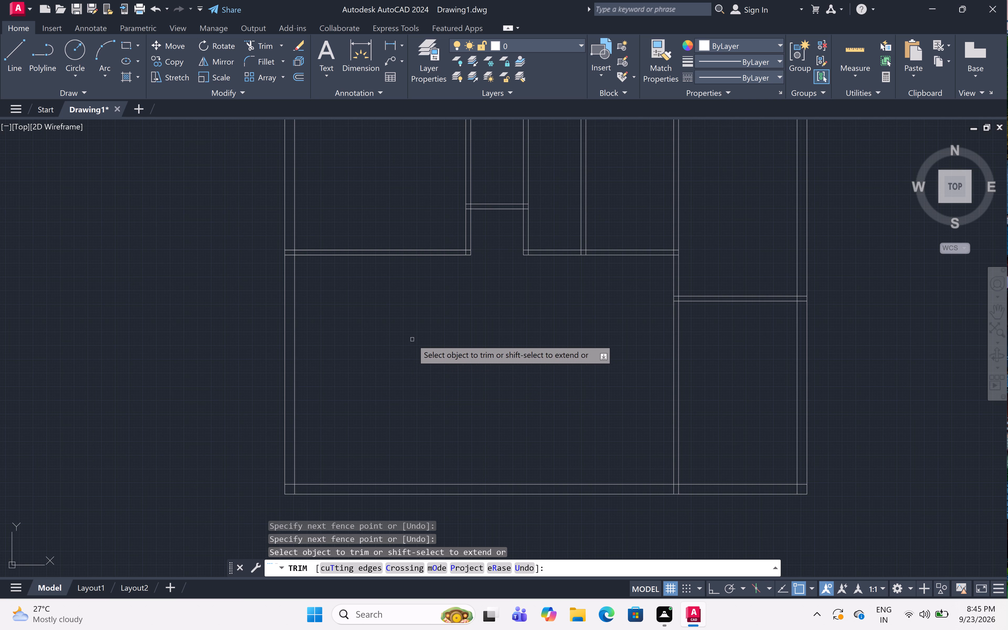
pyautogui.moveTo(412, 339); pyautogui.dragTo(389, 361, button='middle')
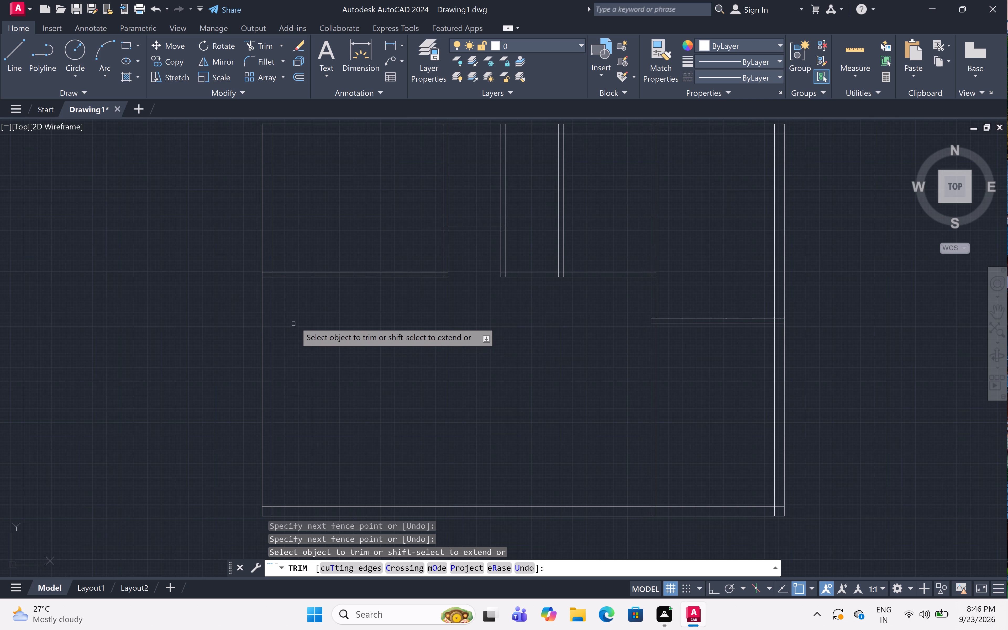
pyautogui.moveTo(297, 318); pyautogui.dragTo(297, 334, button='middle')
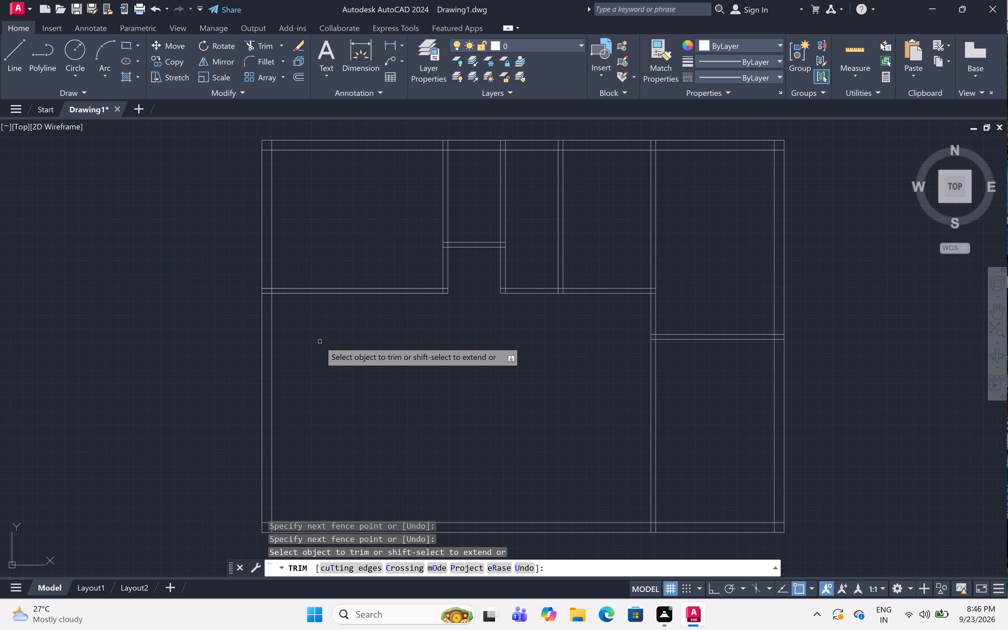
pyautogui.press('Escape')
# Start another Offset operation for the next wall line of the floor plan.
pyautogui.write('off')
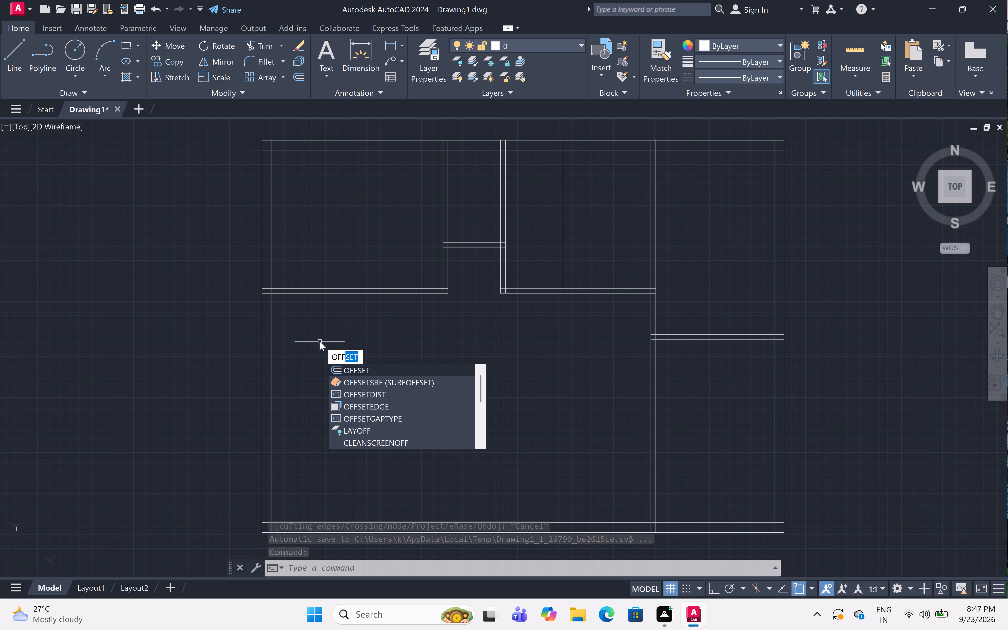
pyautogui.press('space')
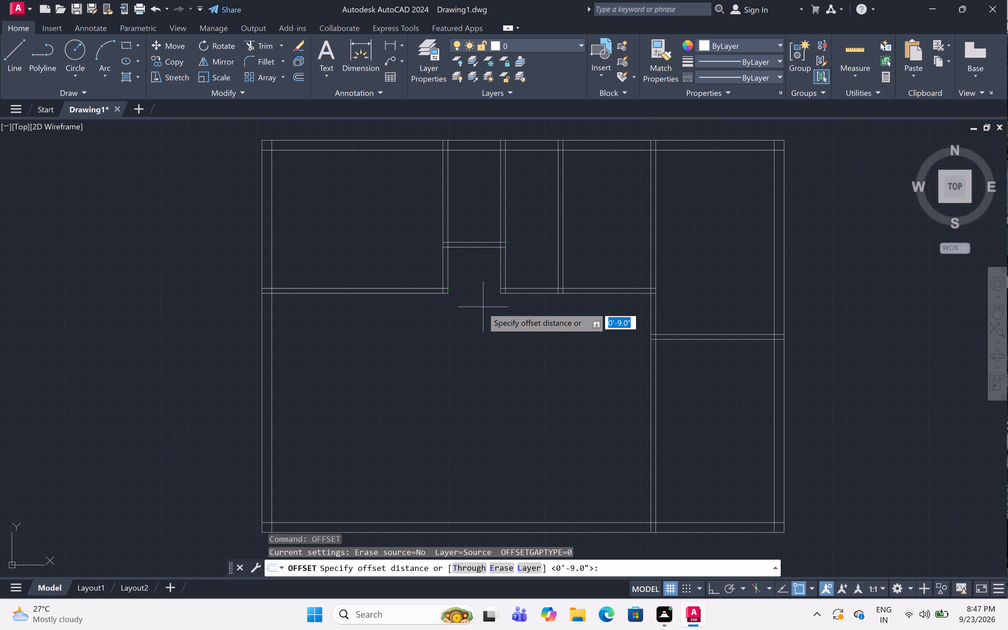
pyautogui.moveTo(462, 329); pyautogui.dragTo(462, 332, button='middle')
pyautogui.middleClick(461, 338)
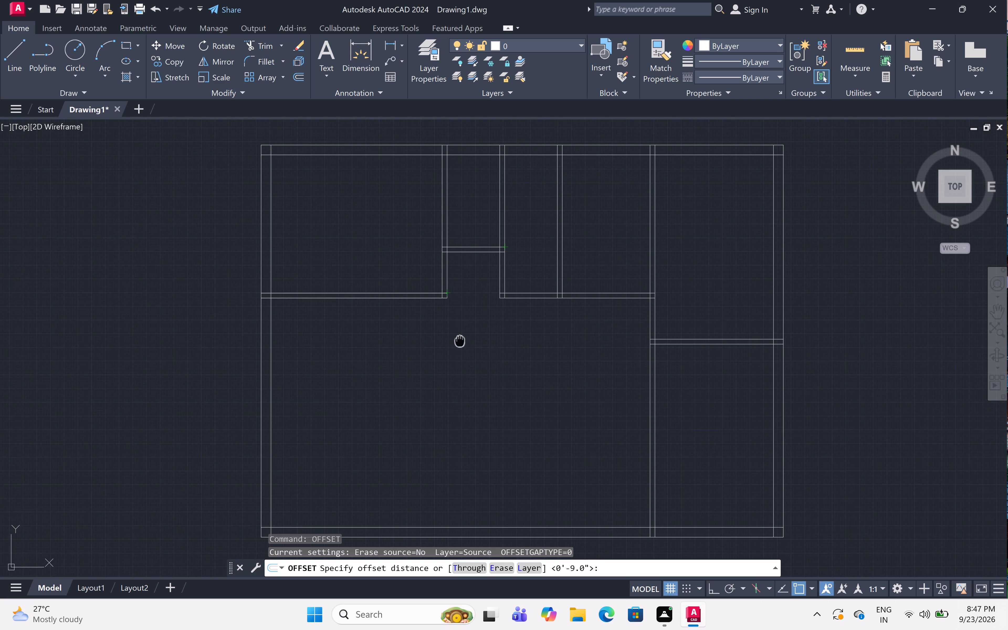
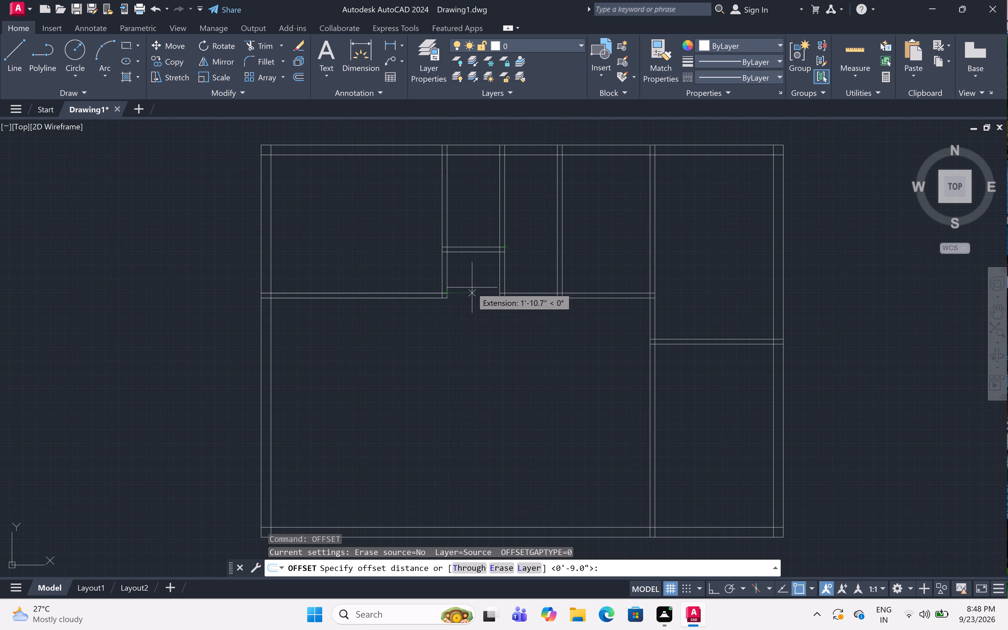
# Examine the floor plan, especially the large open room below the upper partitions, to plan the next partition.
pyautogui.moveTo(480, 287); pyautogui.dragTo(480, 295, button='middle')
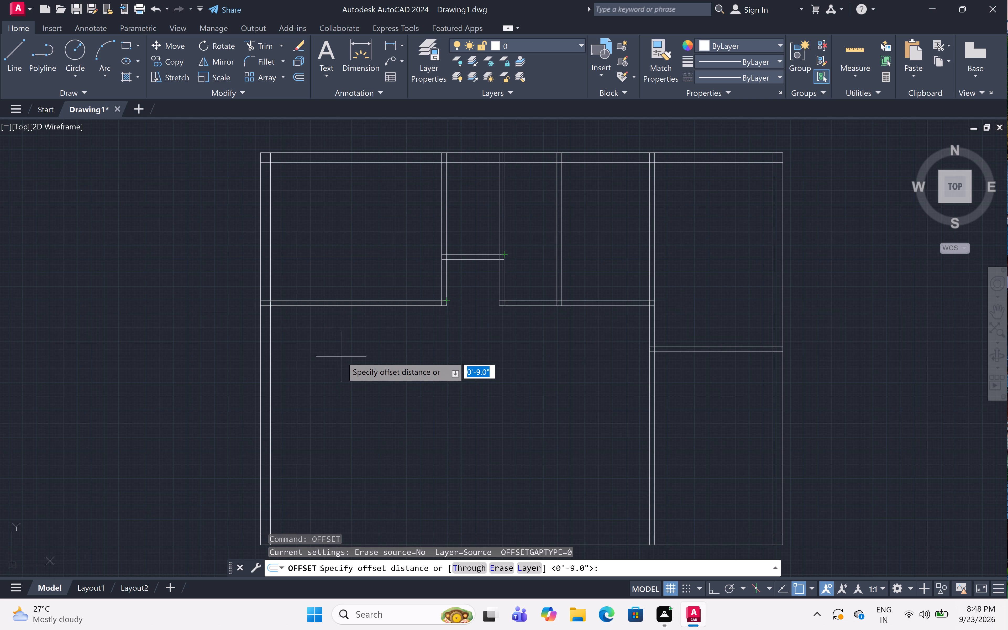
pyautogui.scroll(1, 341, 356)
pyautogui.moveTo(341, 356); pyautogui.dragTo(341, 366, button='middle')
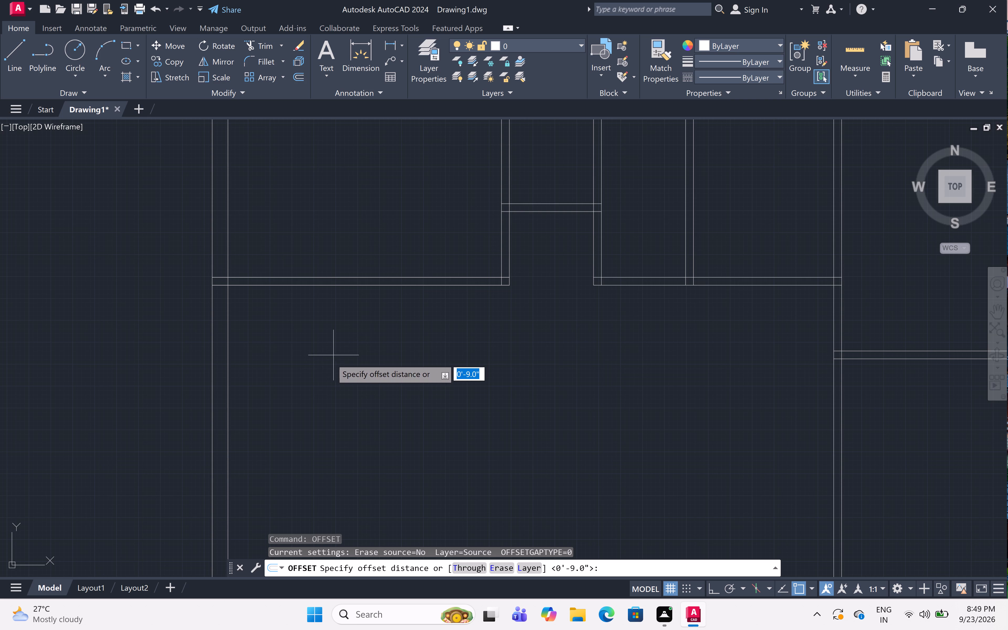
pyautogui.moveTo(308, 350); pyautogui.dragTo(313, 375, button='middle')
pyautogui.moveTo(347, 403); pyautogui.dragTo(342, 375, button='middle')
pyautogui.moveTo(423, 366); pyautogui.dragTo(400, 378, button='middle')
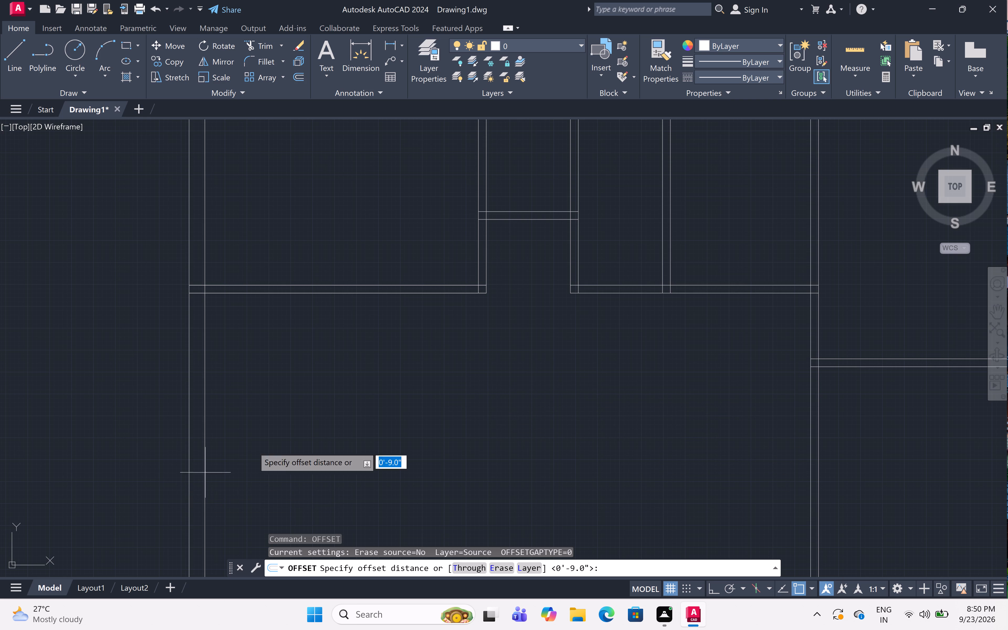
pyautogui.scroll(-2, 356, 398)
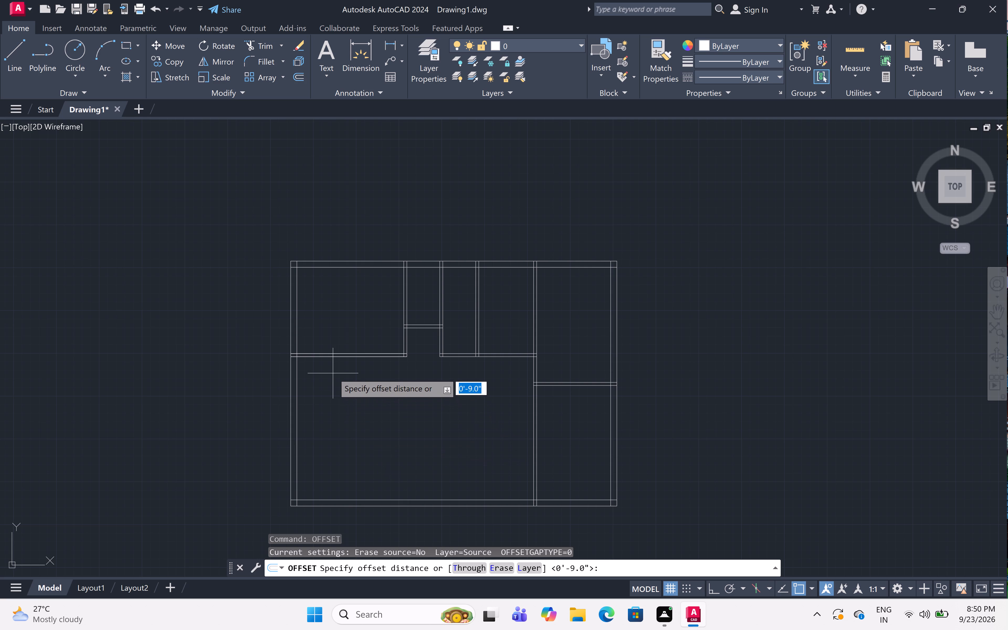
pyautogui.scroll(1, 338, 365)
pyautogui.scroll(1, 351, 342)
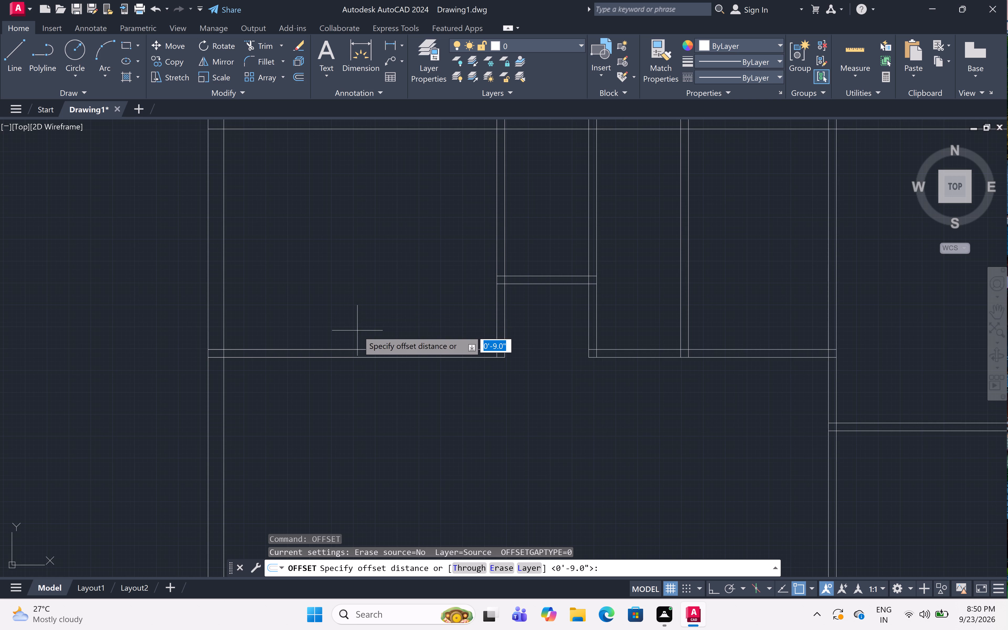
pyautogui.scroll(-2, 360, 333)
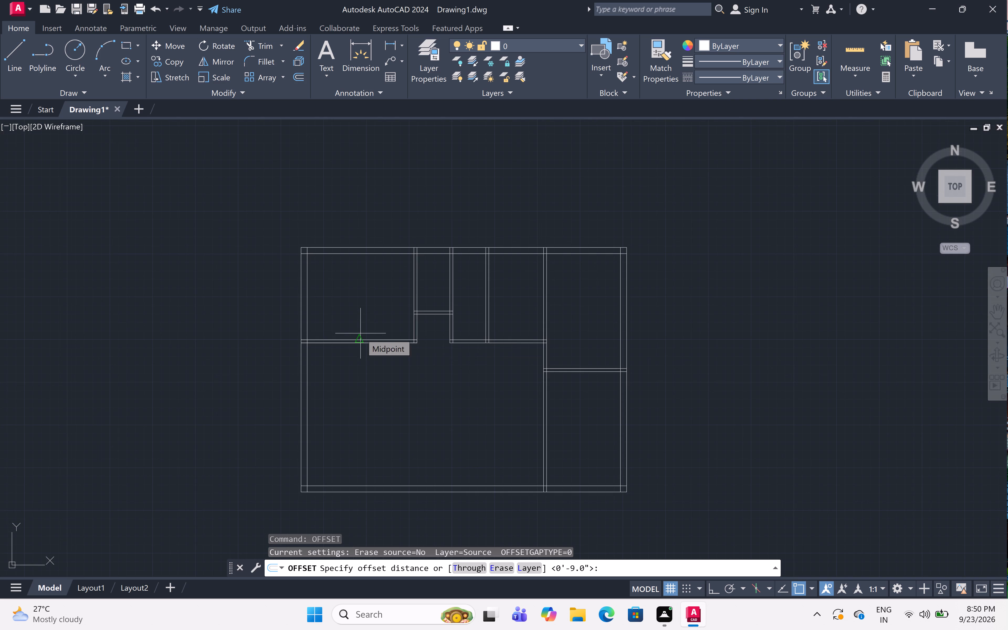
pyautogui.scroll(2, 360, 333)
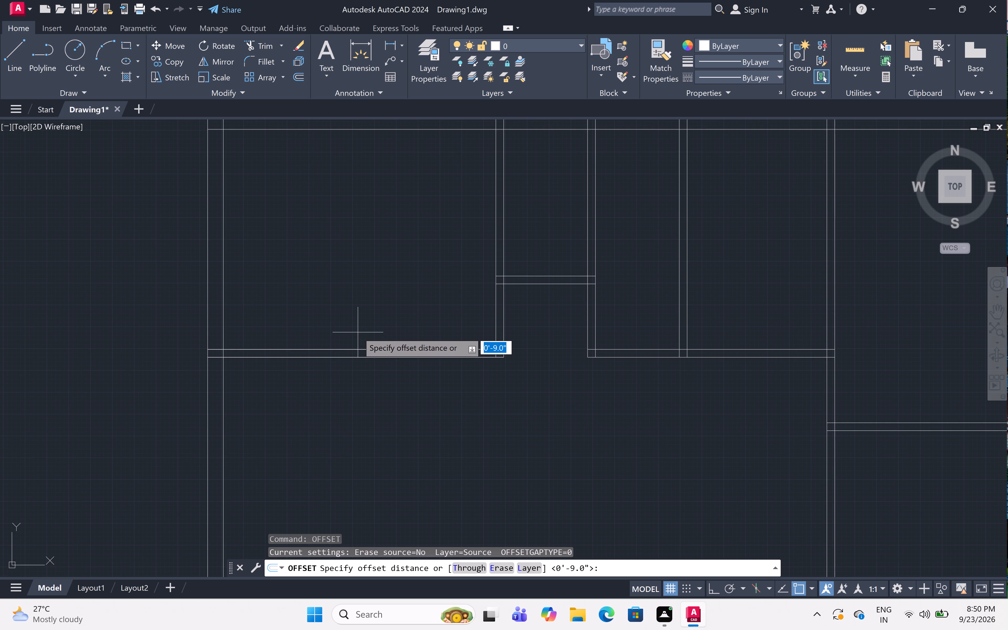
pyautogui.middleClick(358, 332)
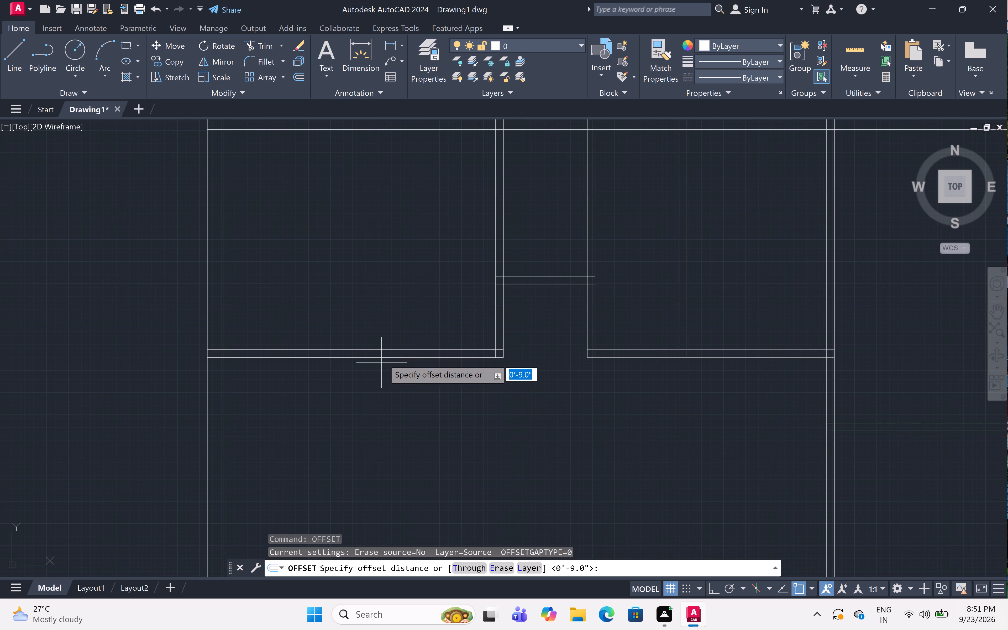
pyautogui.scroll(-1, 385, 383)
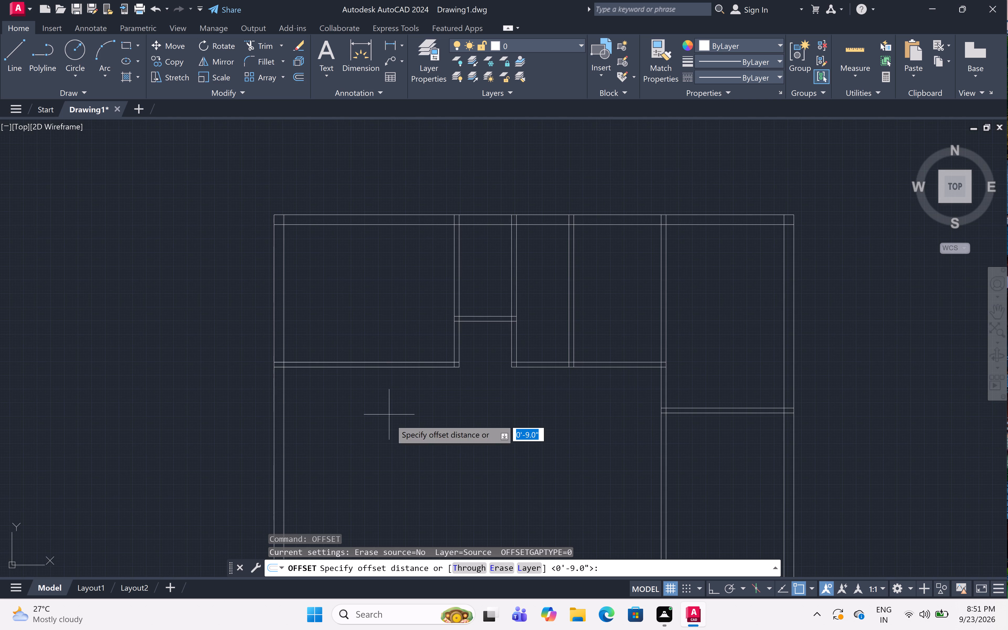
pyautogui.scroll(2, 385, 456)
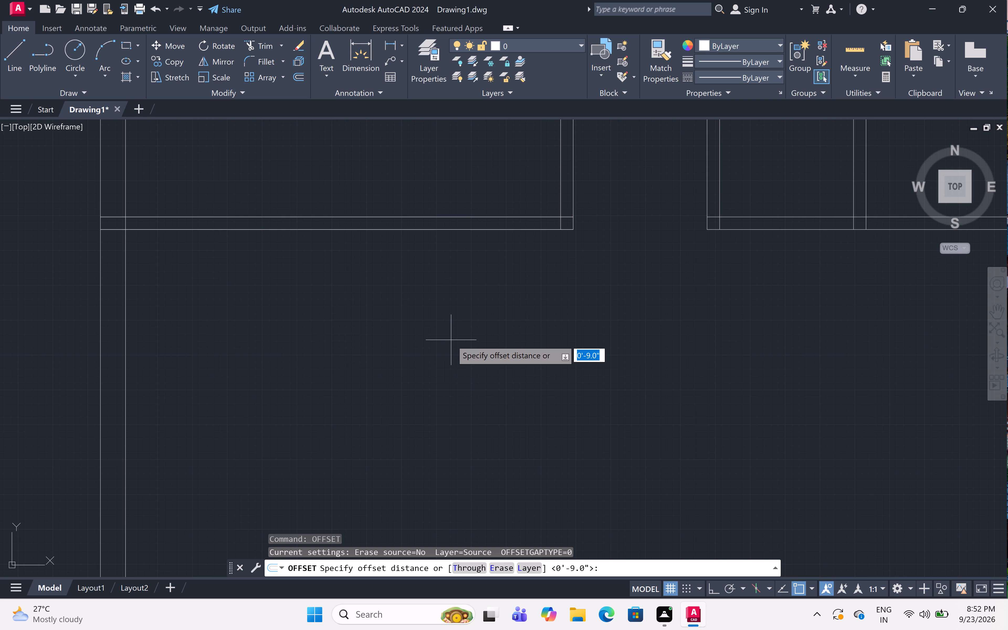
# Offset the inner line of the bottom outer wall 10'6" upward into the large open room.
pyautogui.scroll(-5, 452, 335)
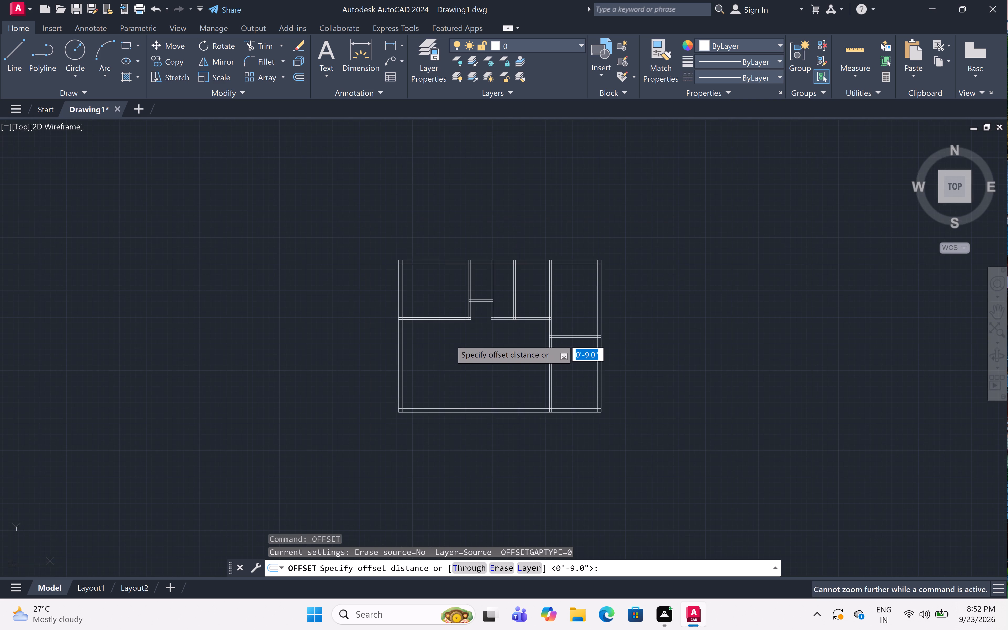
pyautogui.scroll(4, 462, 405)
pyautogui.scroll(-2, 474, 376)
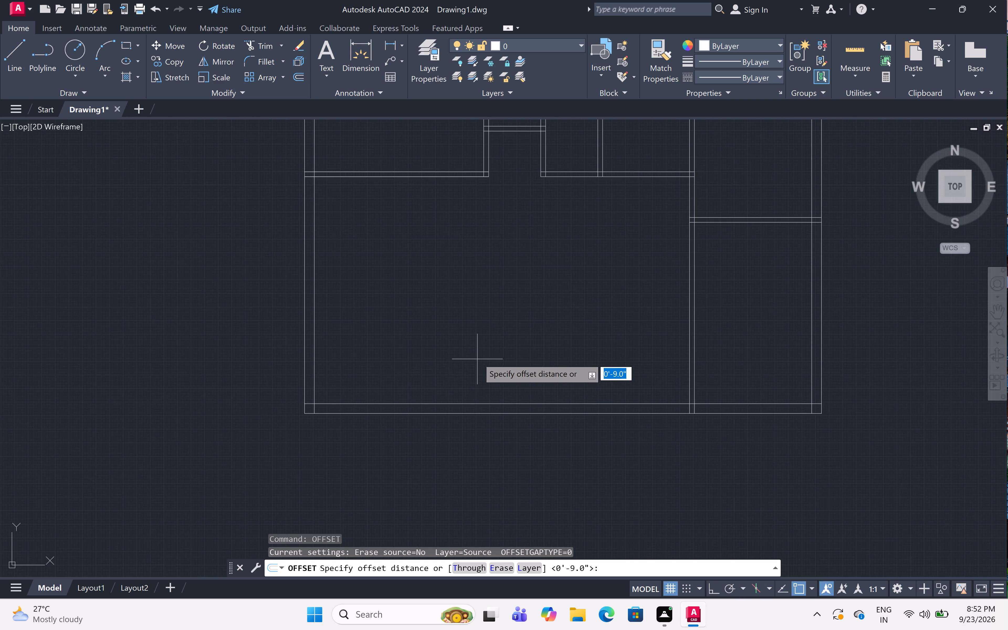
pyautogui.write("10'")
pyautogui.press('6')
pyautogui.write('"')
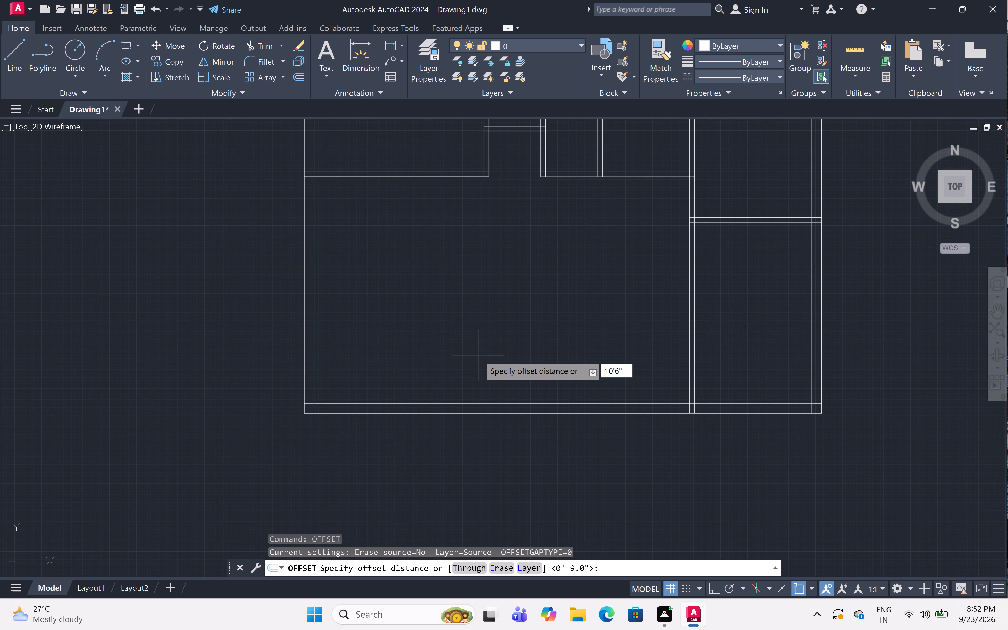
pyautogui.press('space')
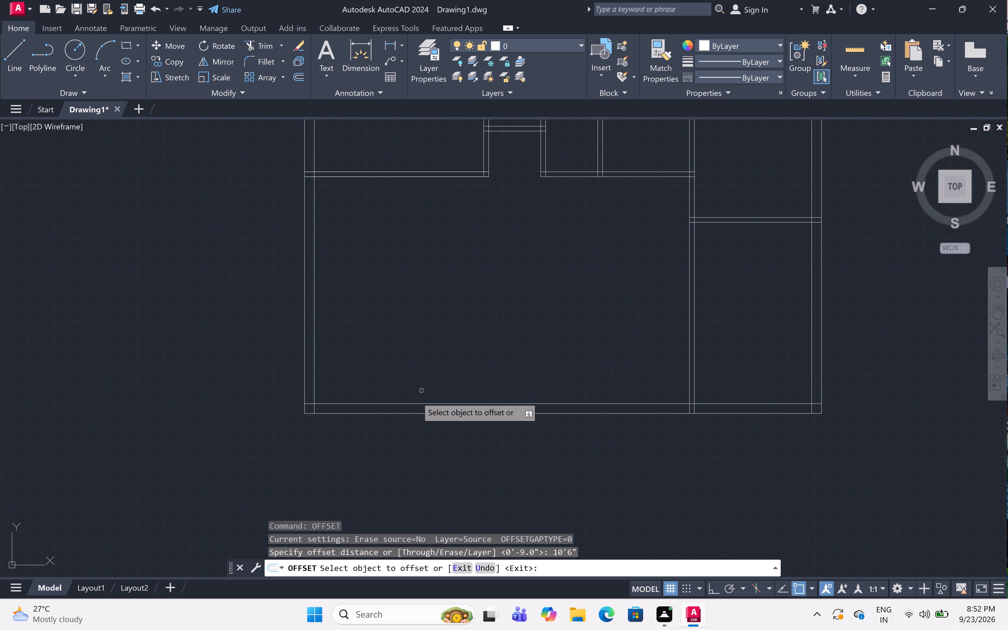
pyautogui.click(412, 403)
pyautogui.click(397, 319)
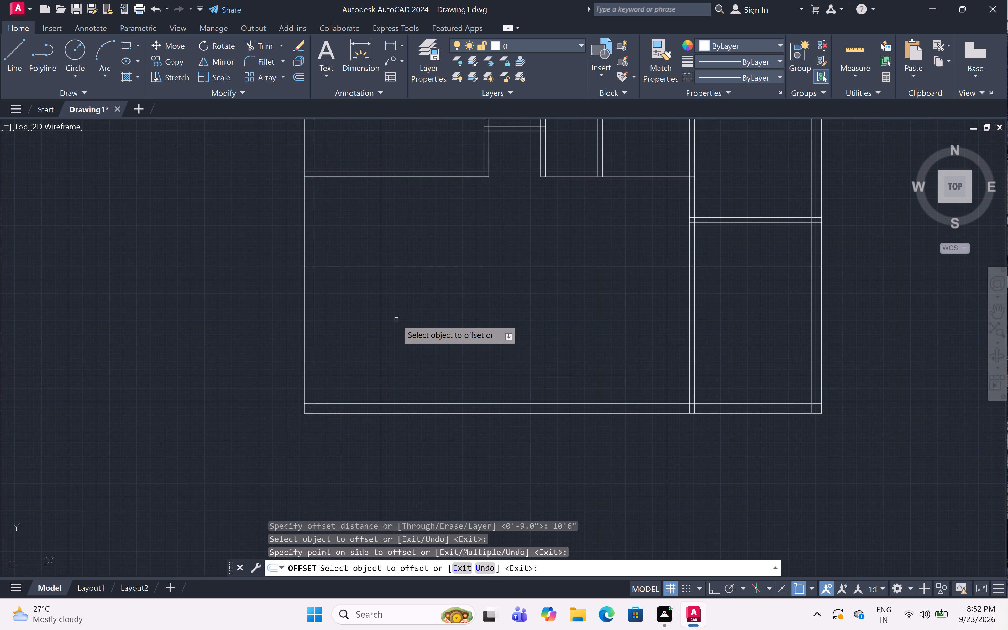
pyautogui.press('space')
# Offset the new horizontal line 4.5" upward to form the partition's thickness.
pyautogui.press('space')
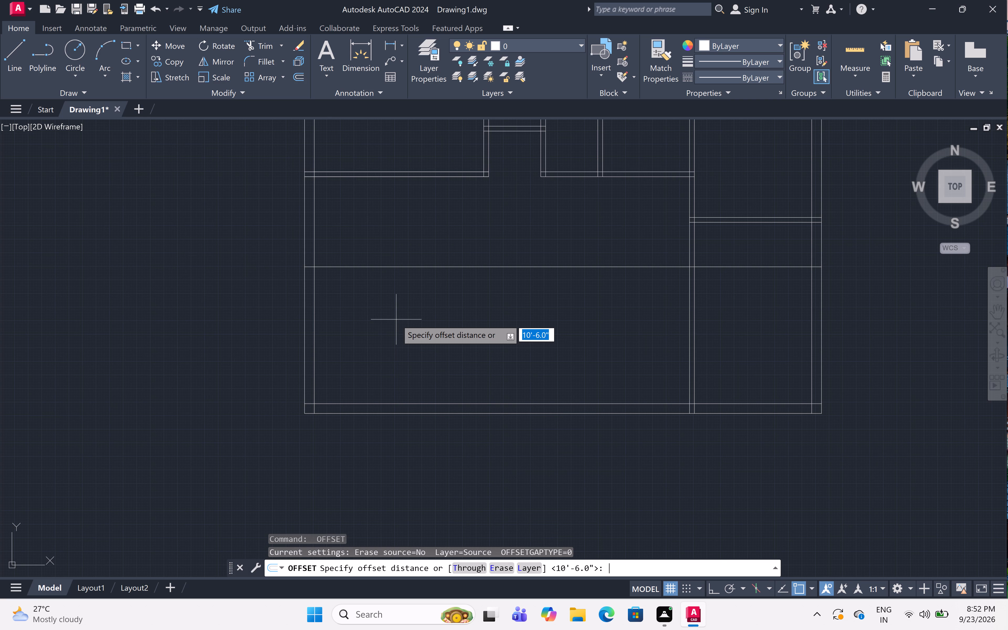
pyautogui.press('4')
pyautogui.write('.5')
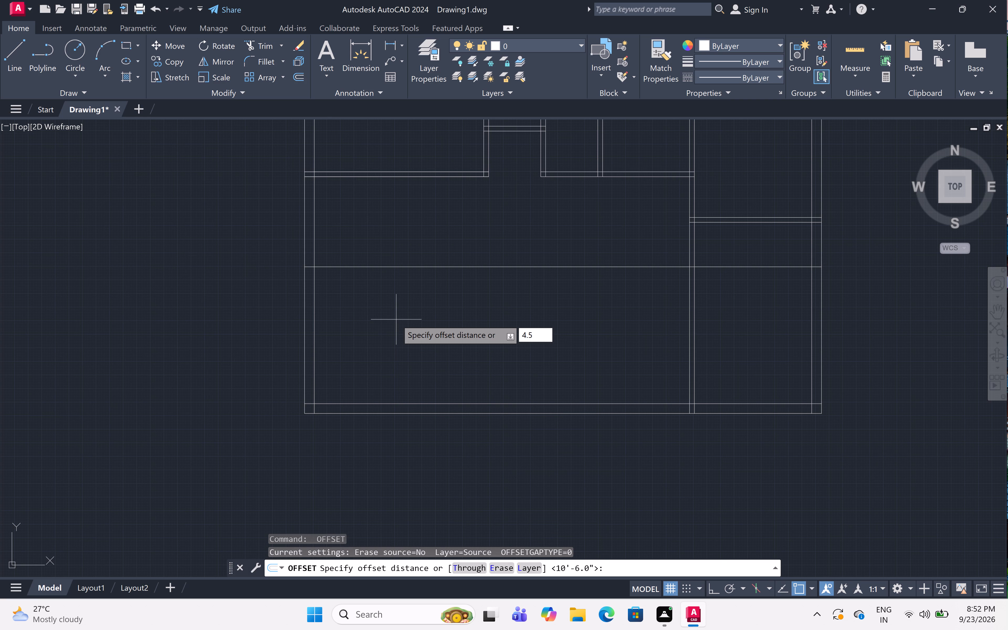
pyautogui.write('"')
pyautogui.press('space')
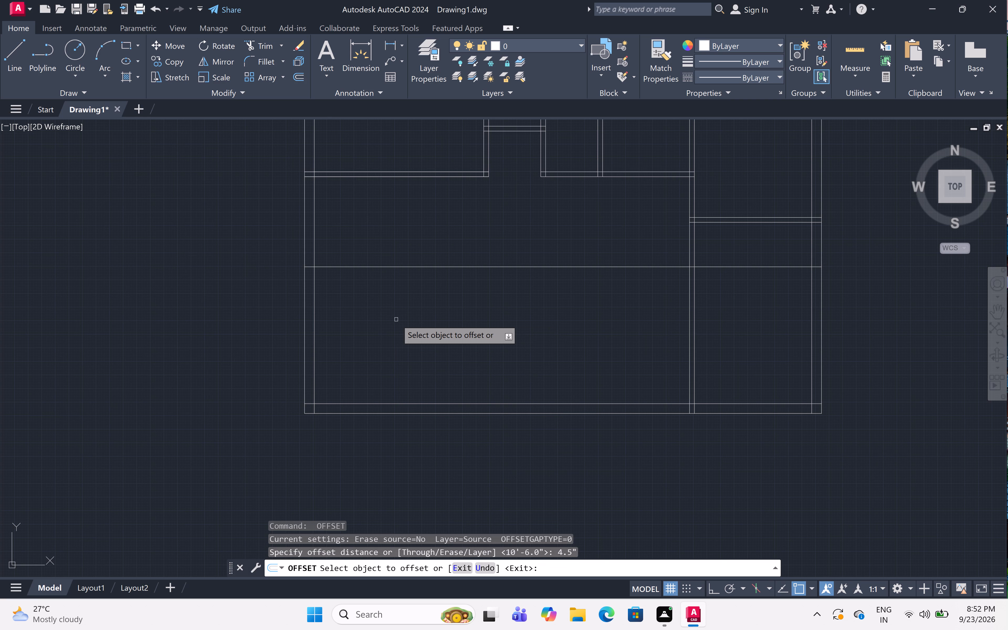
pyautogui.click(393, 266)
pyautogui.click(397, 238)
pyautogui.press('Escape')
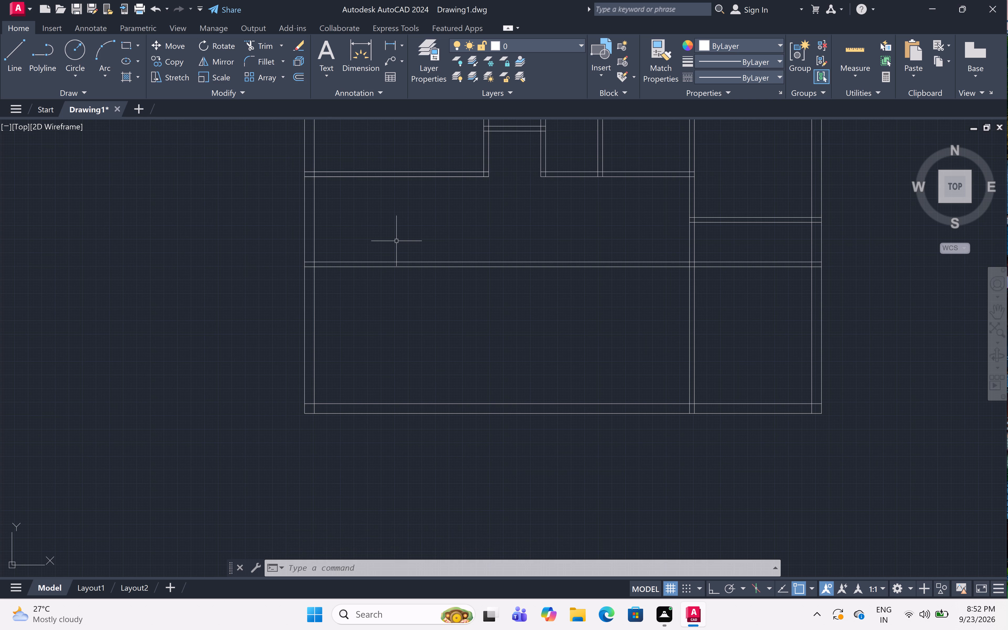
# Offset the inner line of the left outer wall 14'11" to the right, into the large room.
pyautogui.write('off')
pyautogui.press('space')
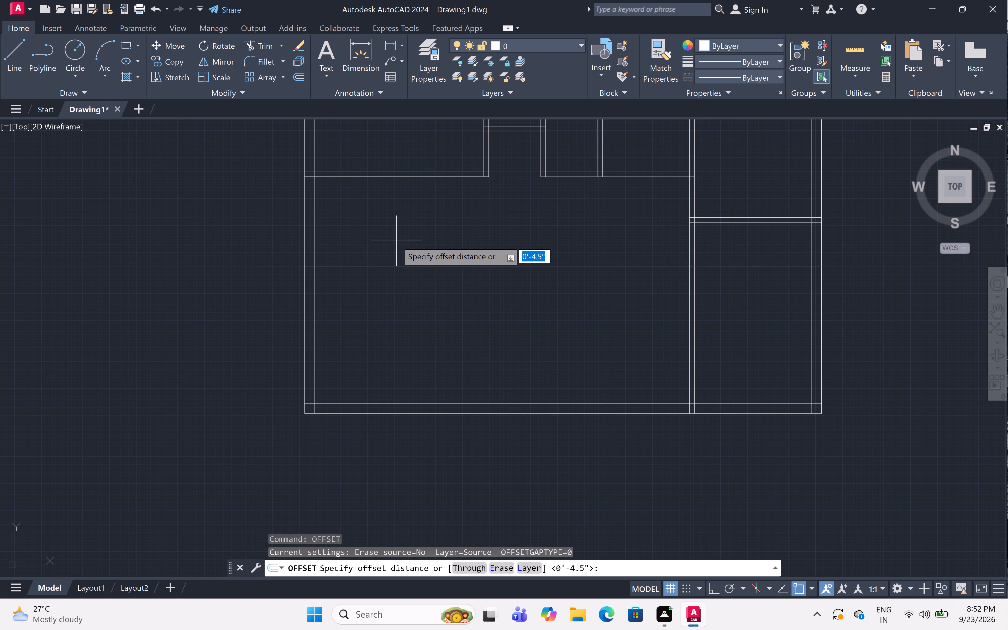
pyautogui.press('1')
pyautogui.press('4')
pyautogui.press("'")
pyautogui.write('11')
pyautogui.write('"')
pyautogui.press('space')
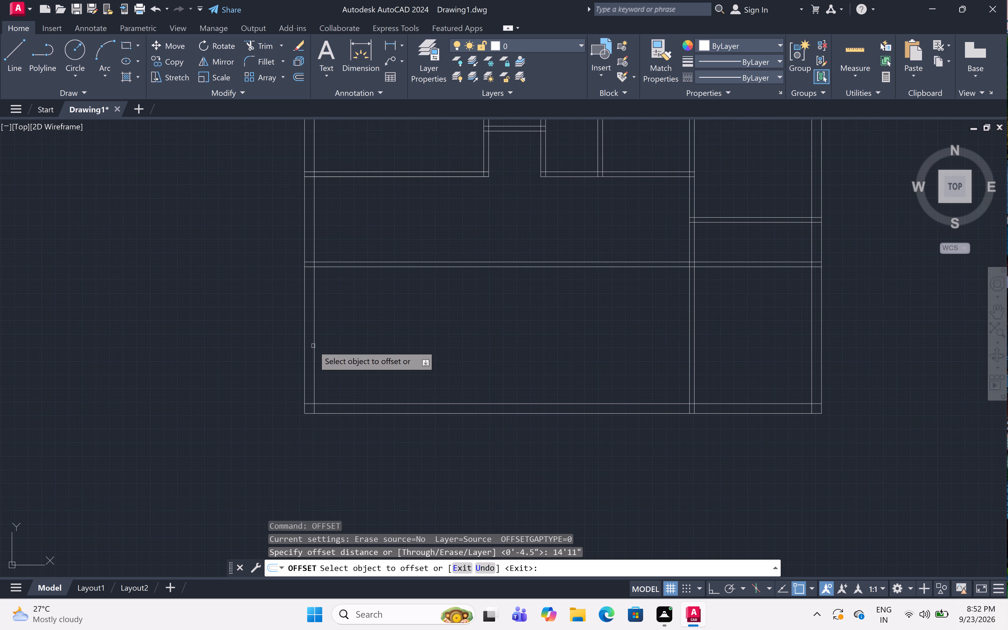
pyautogui.click(313, 346)
pyautogui.click(535, 330)
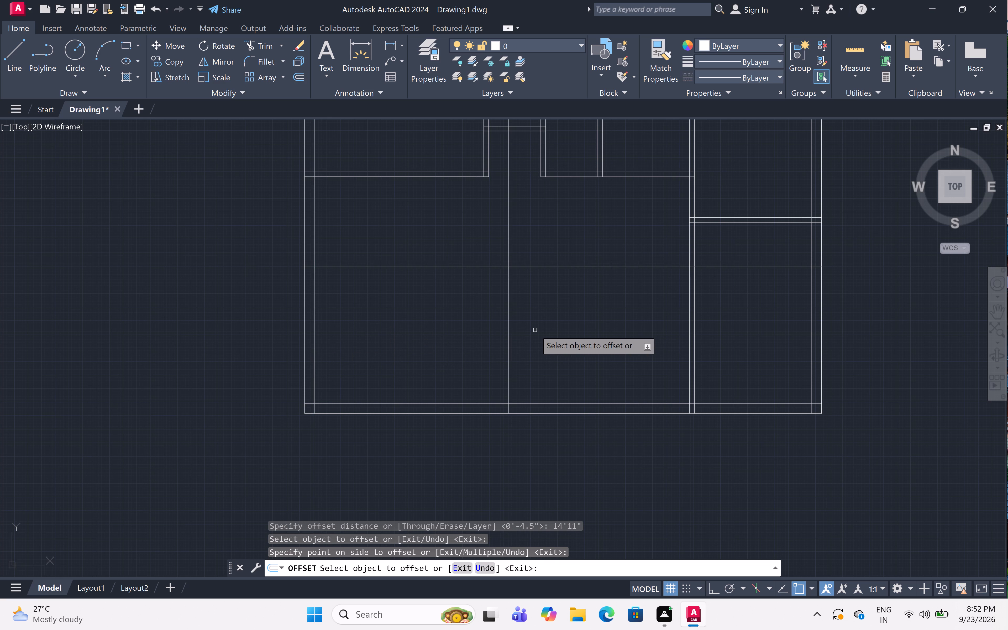
pyautogui.press('space')
# Offset the new vertical line 4.5" to the right to form the second partition's thickness.
pyautogui.press('space')
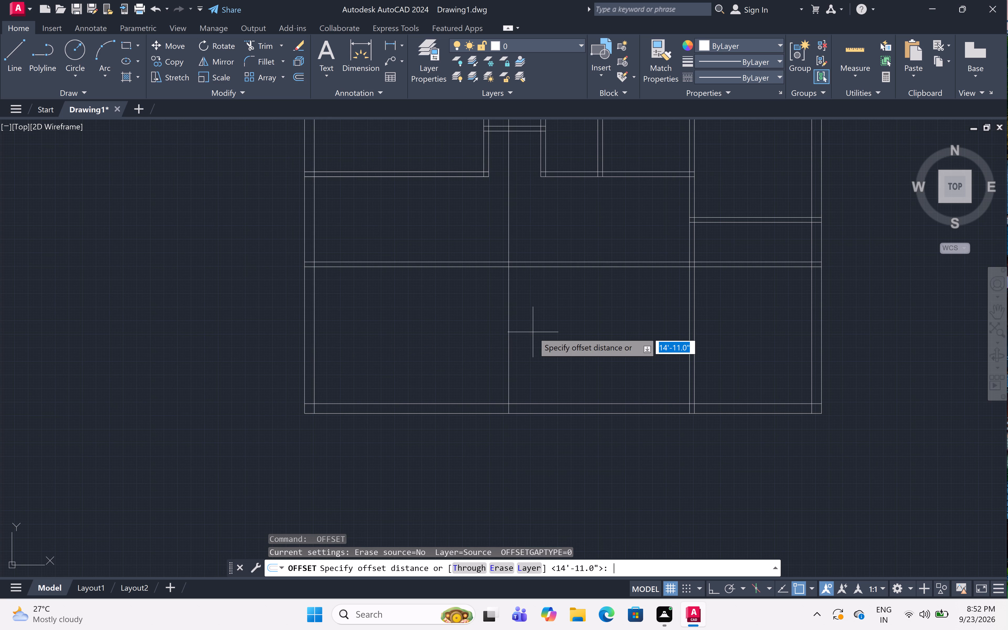
pyautogui.write('4.5')
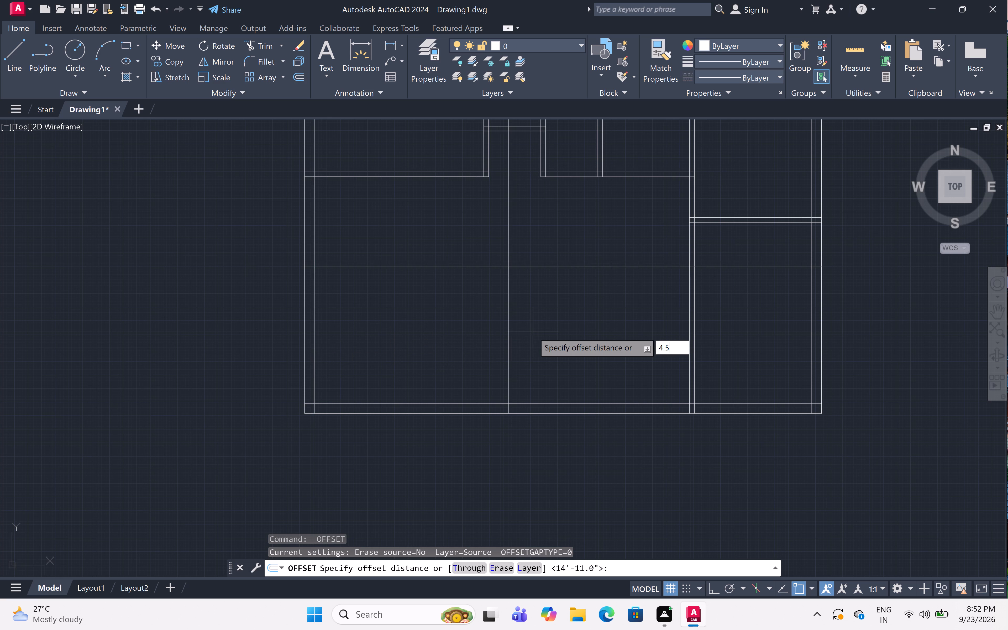
pyautogui.write('"')
pyautogui.press('space')
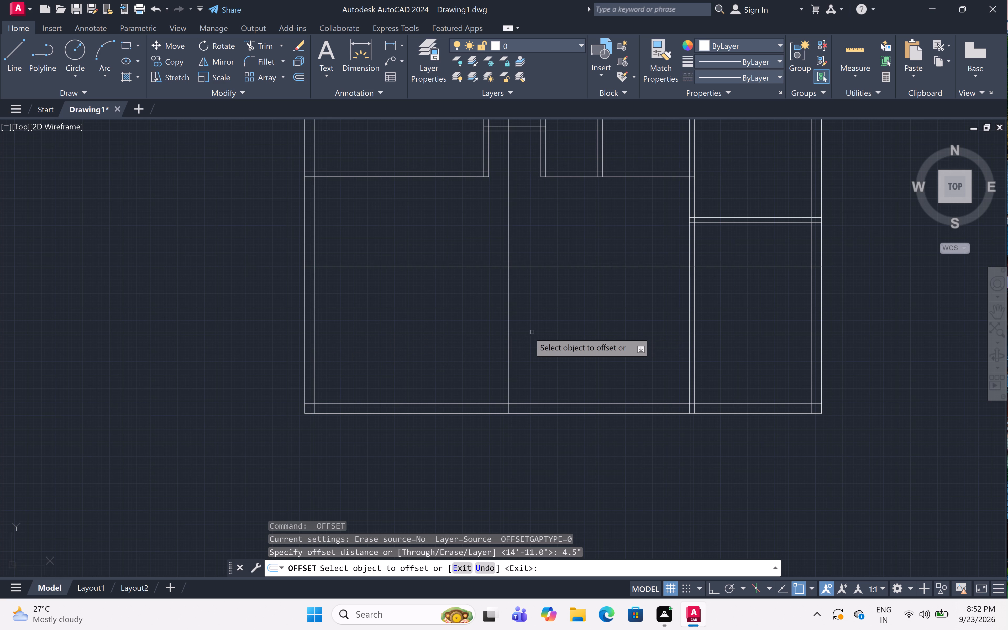
pyautogui.click(510, 321)
pyautogui.click(540, 320)
pyautogui.scroll(3, 541, 318)
pyautogui.scroll(-2, 541, 318)
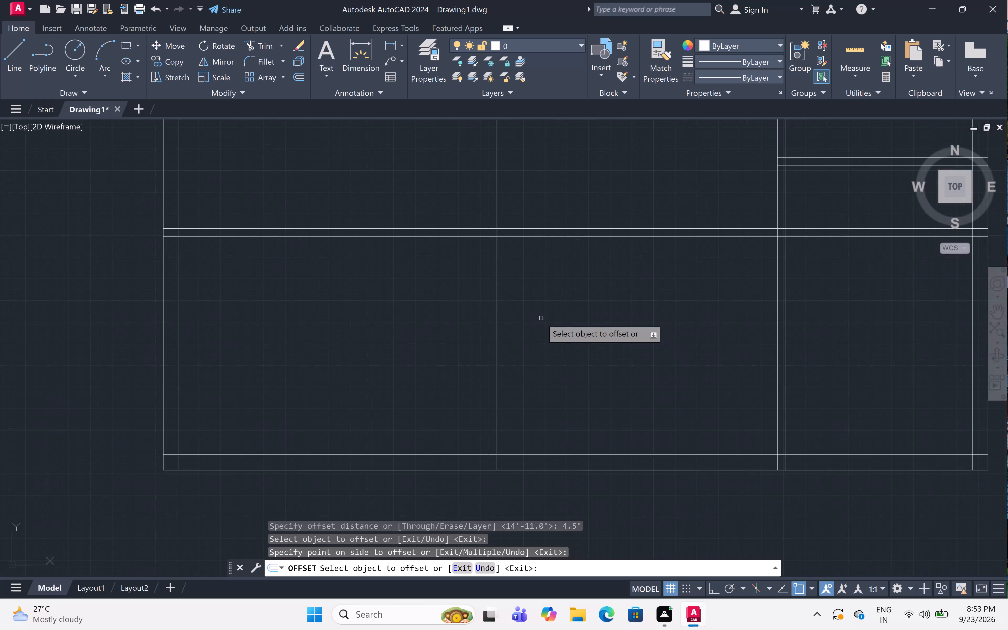
pyautogui.press('Escape')
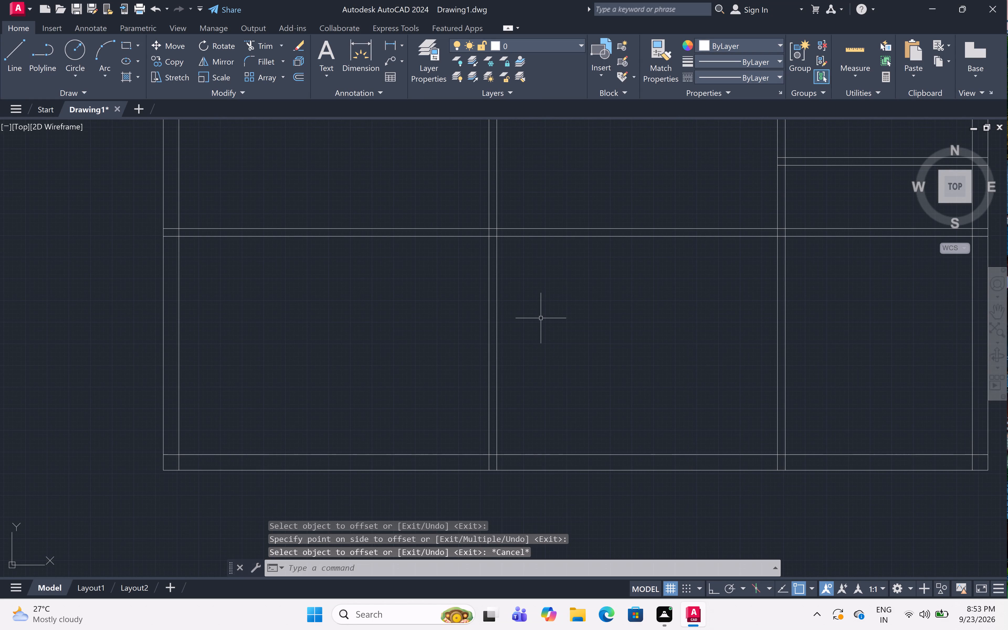
# Trim the new vertical partition lines above the new horizontal partition, and the horizontal lines right of the vertical one, enclosing the lower-left room.
pyautogui.write('tr')
pyautogui.press('space')
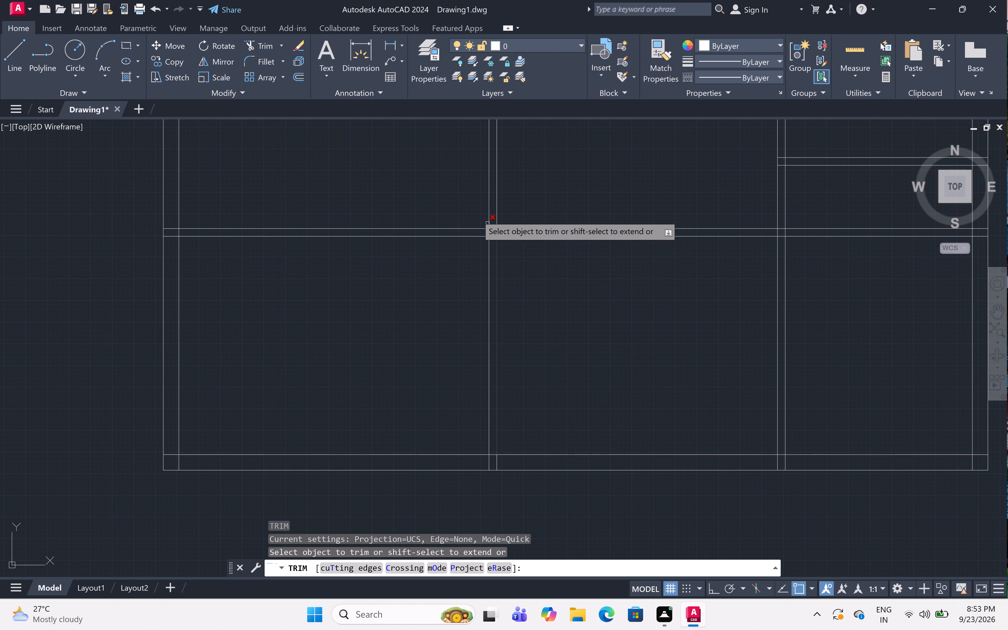
pyautogui.moveTo(451, 204); pyautogui.dragTo(458, 204)
pyautogui.click(533, 204)
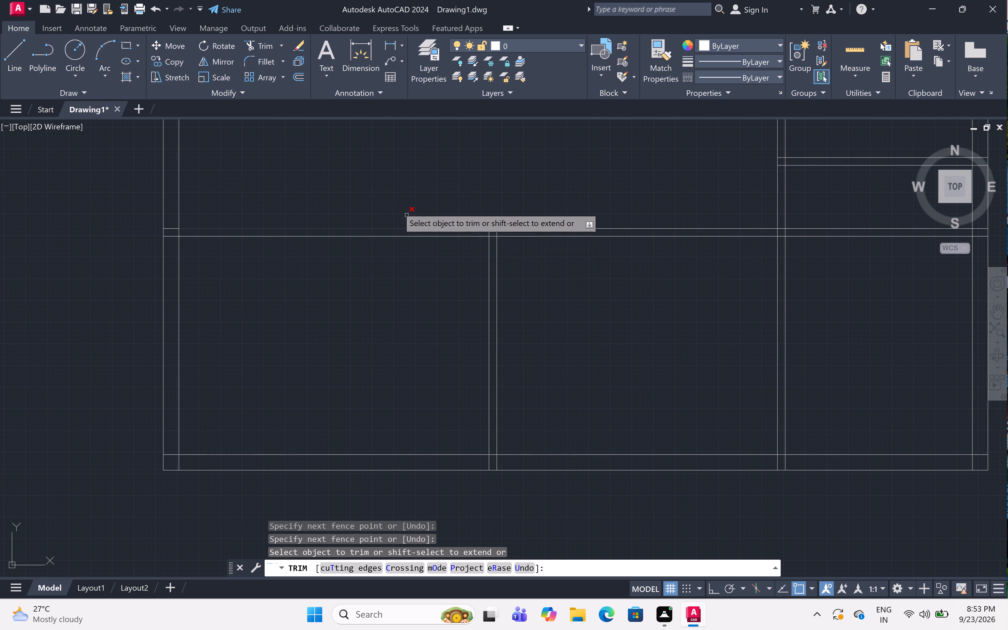
pyautogui.scroll(2, 398, 208)
pyautogui.click(740, 244)
pyautogui.click(745, 299)
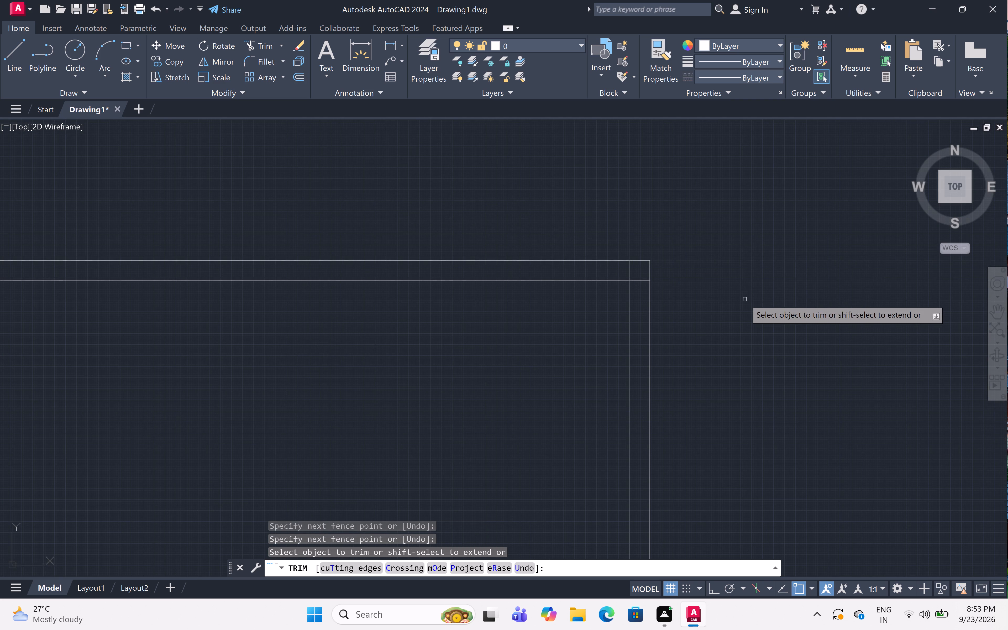
pyautogui.scroll(-5, 738, 269)
pyautogui.moveTo(749, 268); pyautogui.dragTo(542, 334, button='middle')
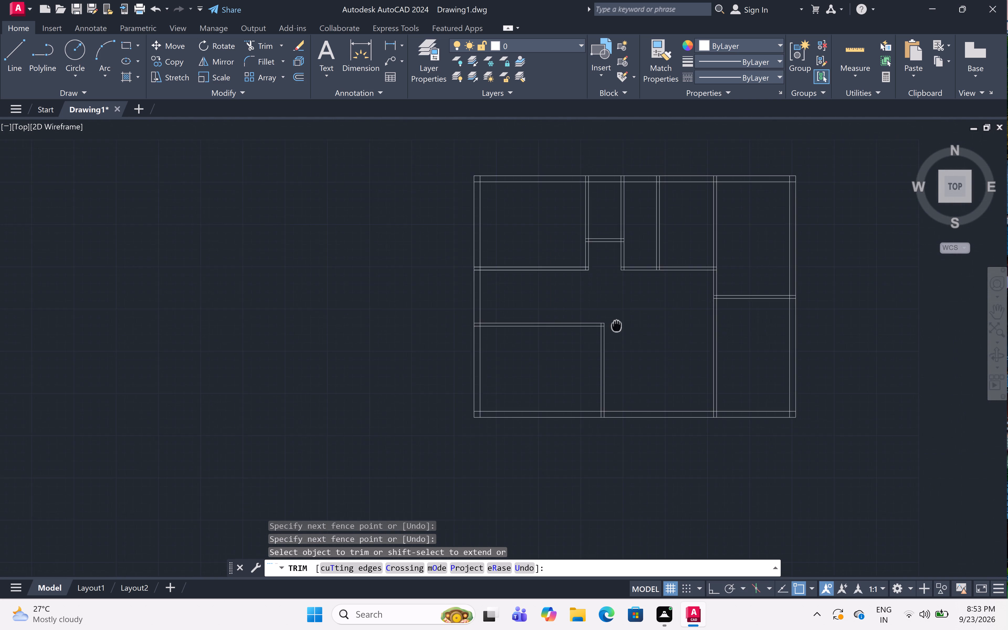
pyautogui.moveTo(542, 334); pyautogui.dragTo(459, 329, button='middle')
pyautogui.press('Escape')
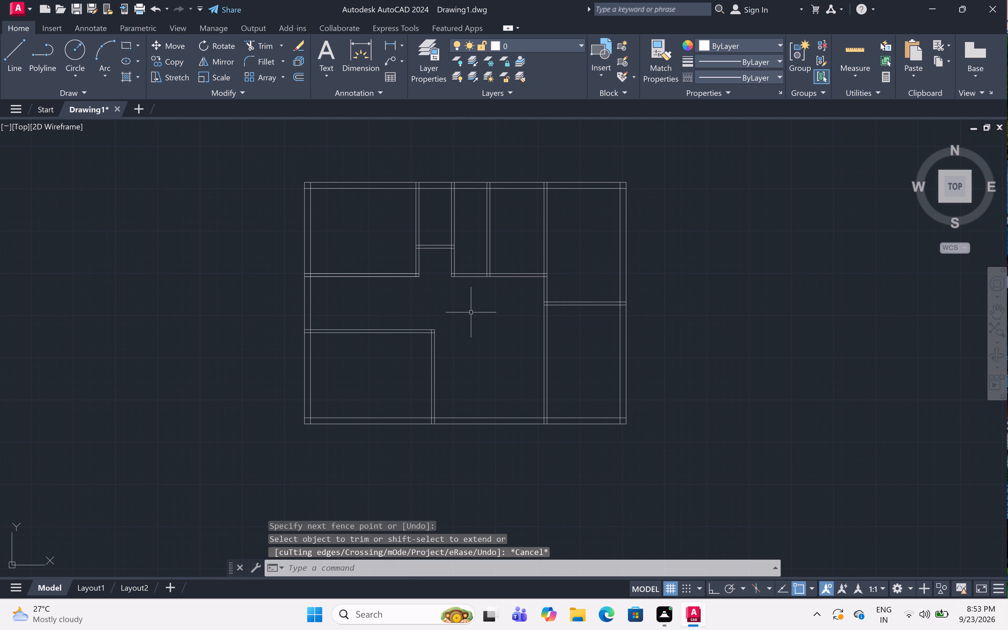
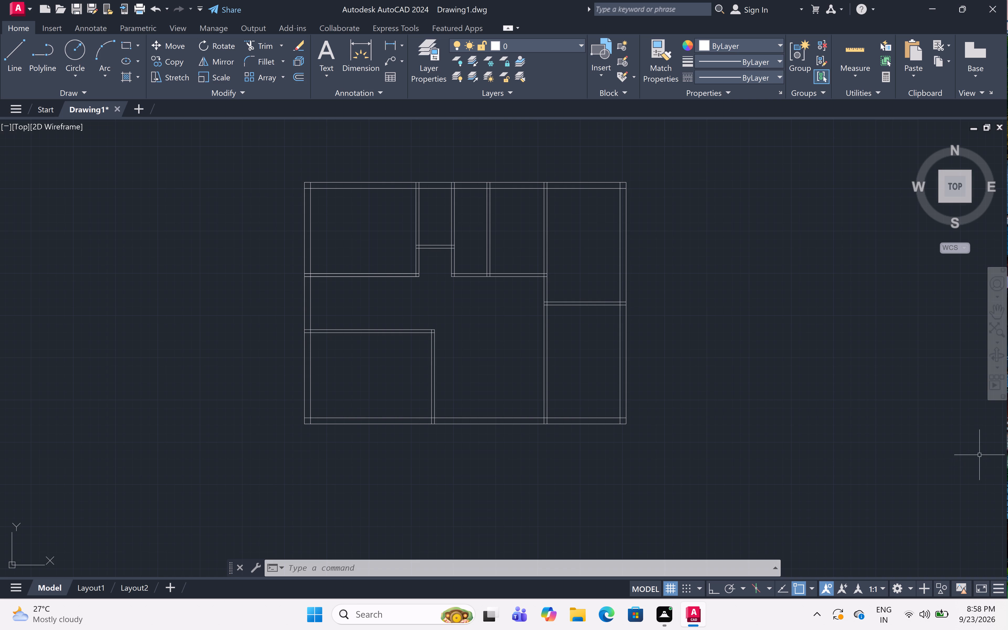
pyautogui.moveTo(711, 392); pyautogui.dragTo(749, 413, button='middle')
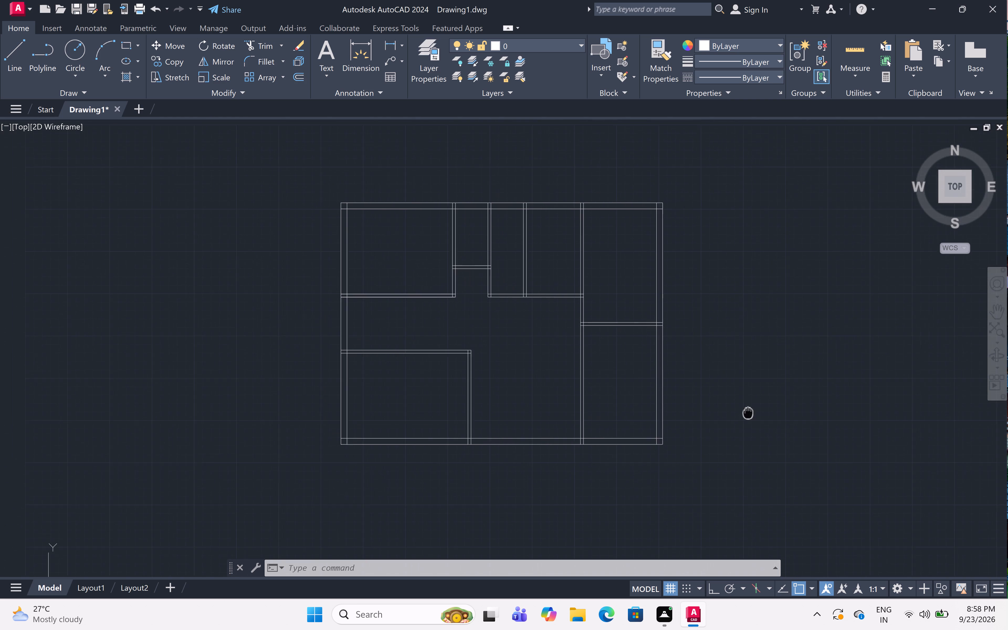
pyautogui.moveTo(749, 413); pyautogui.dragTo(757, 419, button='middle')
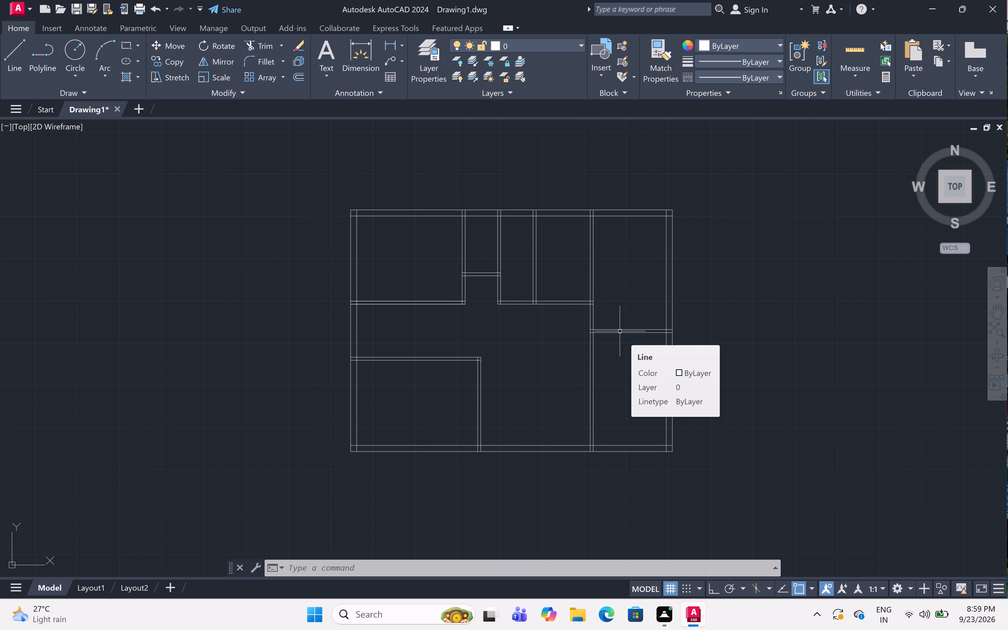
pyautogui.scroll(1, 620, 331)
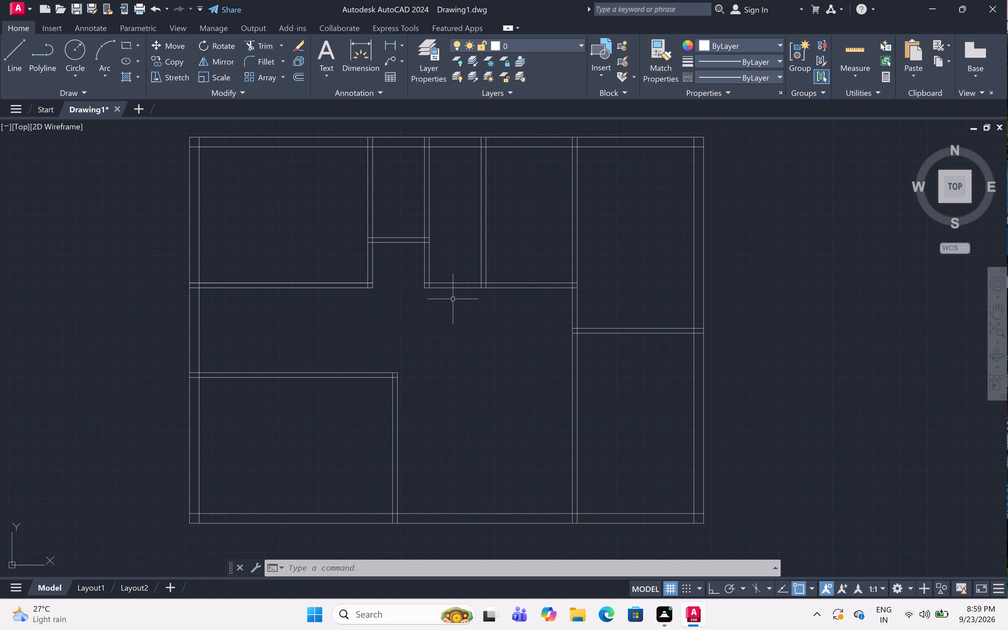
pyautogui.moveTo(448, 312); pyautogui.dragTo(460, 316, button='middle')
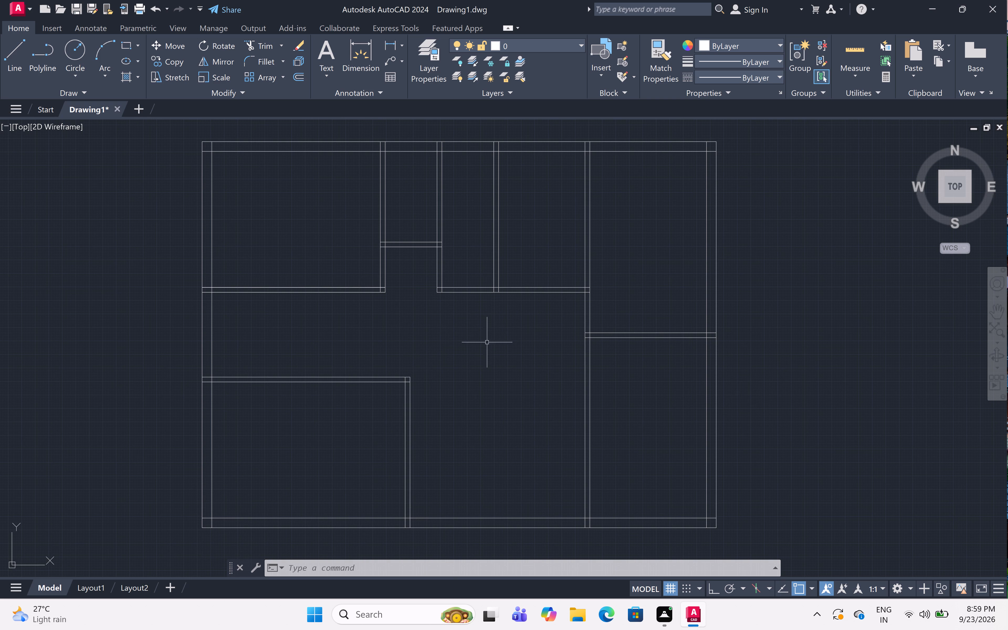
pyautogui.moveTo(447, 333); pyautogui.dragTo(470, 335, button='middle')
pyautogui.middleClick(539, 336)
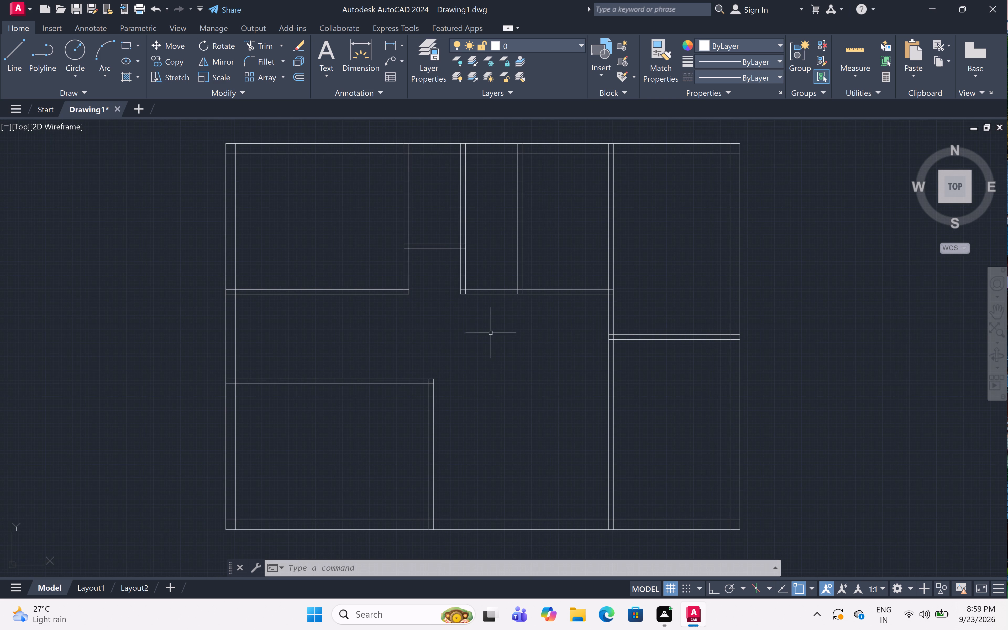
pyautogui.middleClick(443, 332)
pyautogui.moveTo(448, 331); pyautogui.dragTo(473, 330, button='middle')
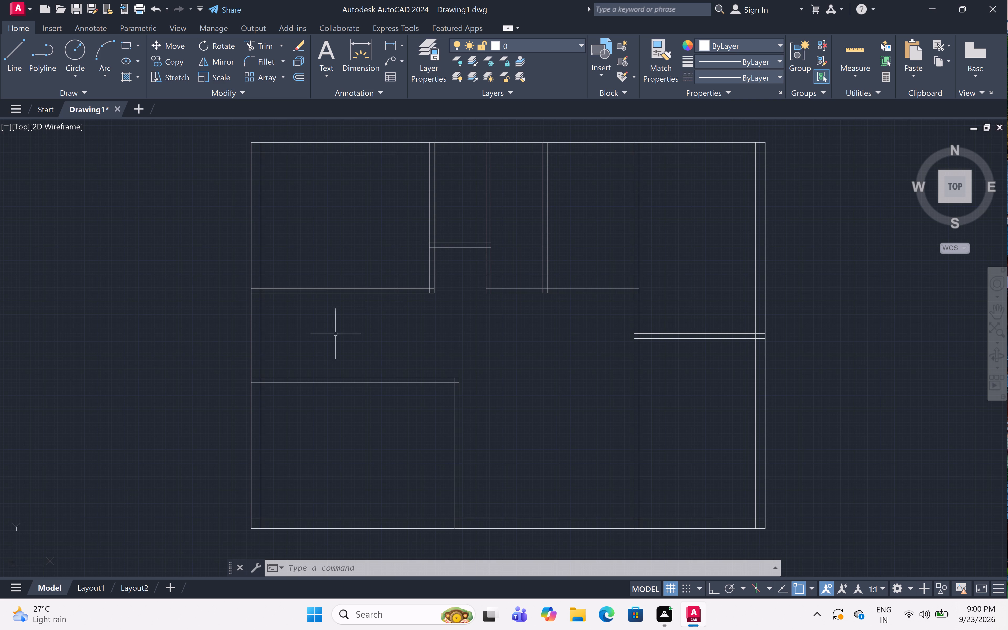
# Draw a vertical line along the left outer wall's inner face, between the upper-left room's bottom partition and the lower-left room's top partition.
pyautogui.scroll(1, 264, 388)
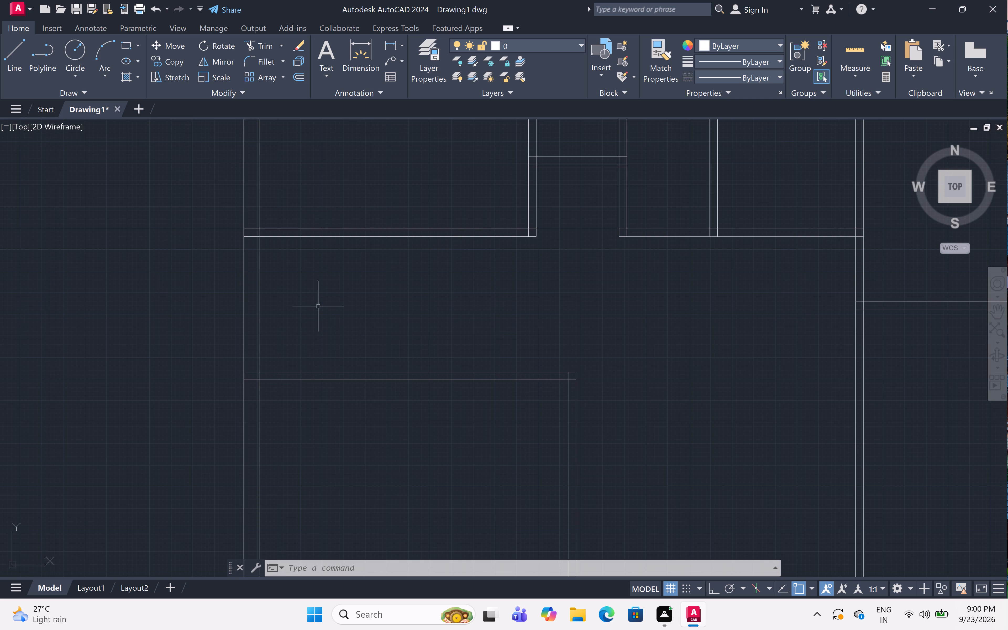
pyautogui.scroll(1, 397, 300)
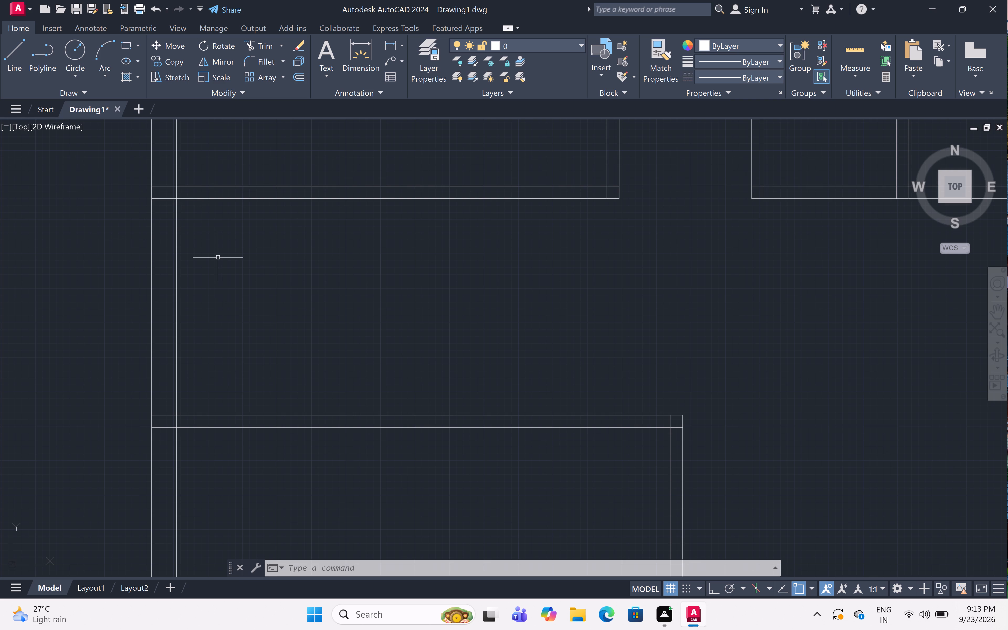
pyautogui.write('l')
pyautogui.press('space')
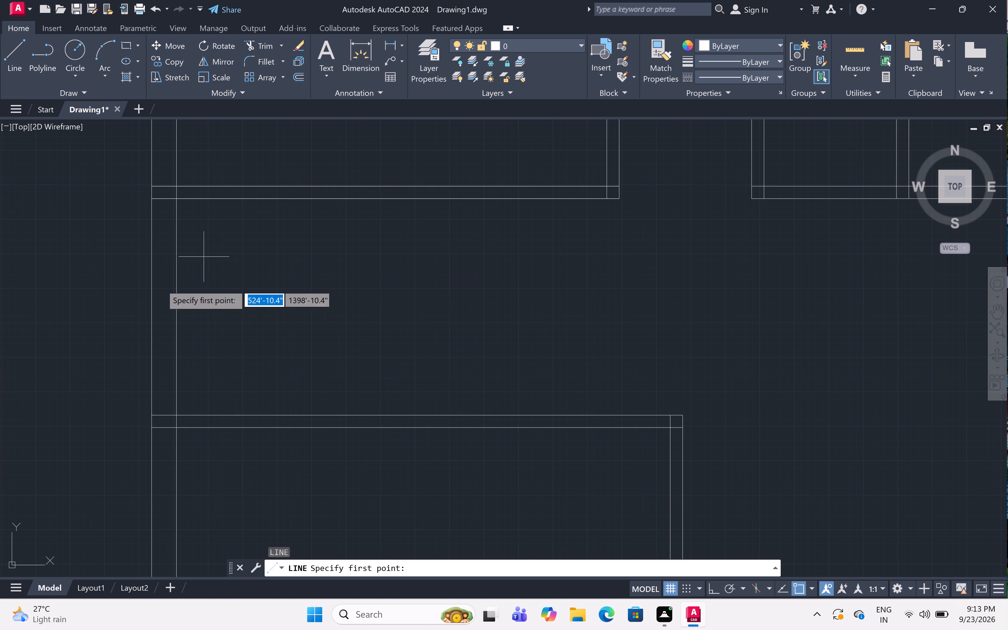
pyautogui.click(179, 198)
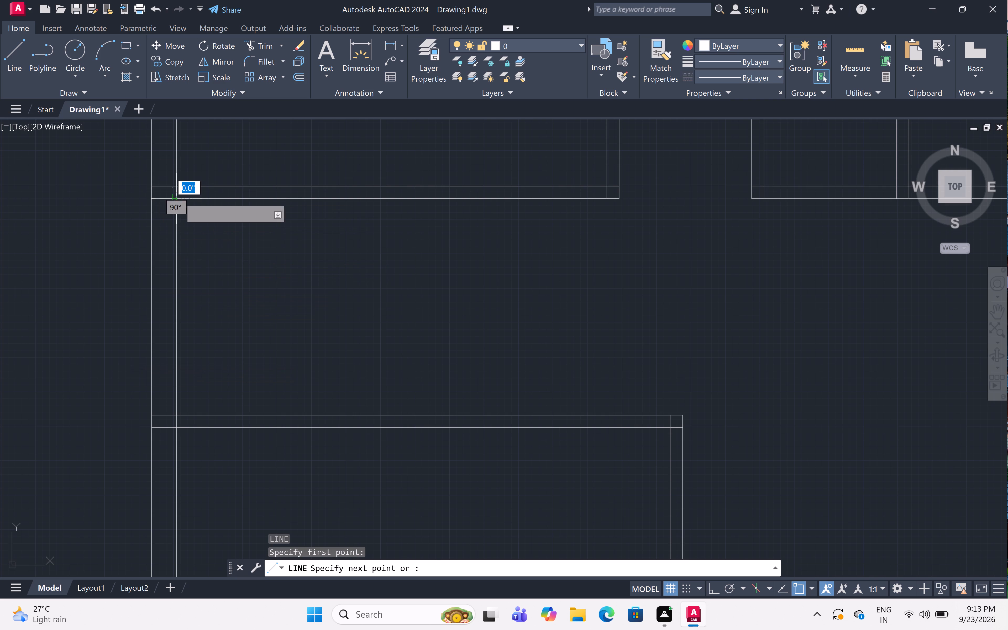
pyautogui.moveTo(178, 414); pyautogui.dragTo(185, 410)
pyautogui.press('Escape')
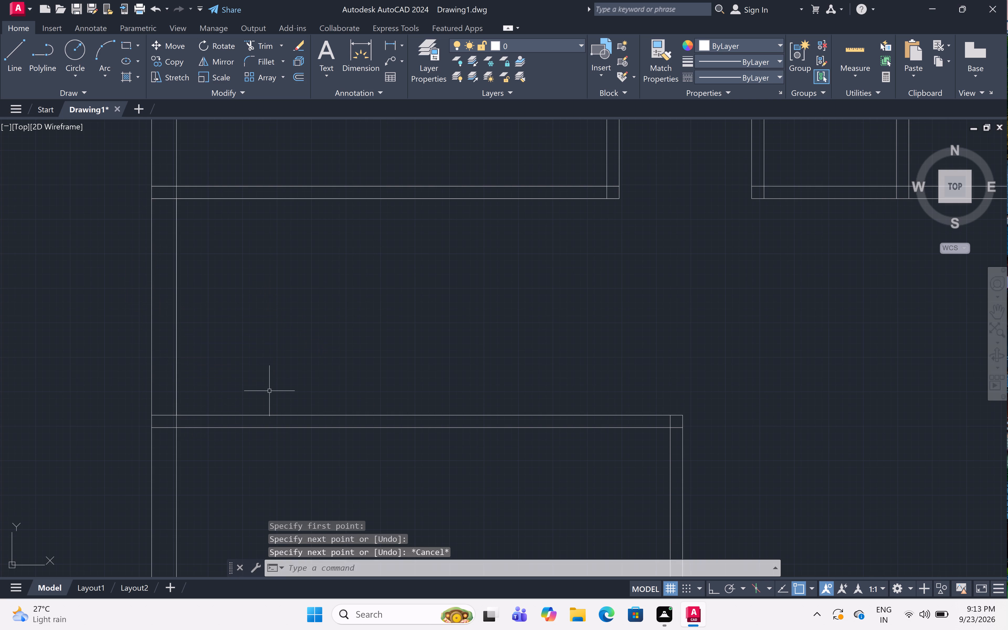
# Turn on Ortho mode.
pyautogui.press('F8')
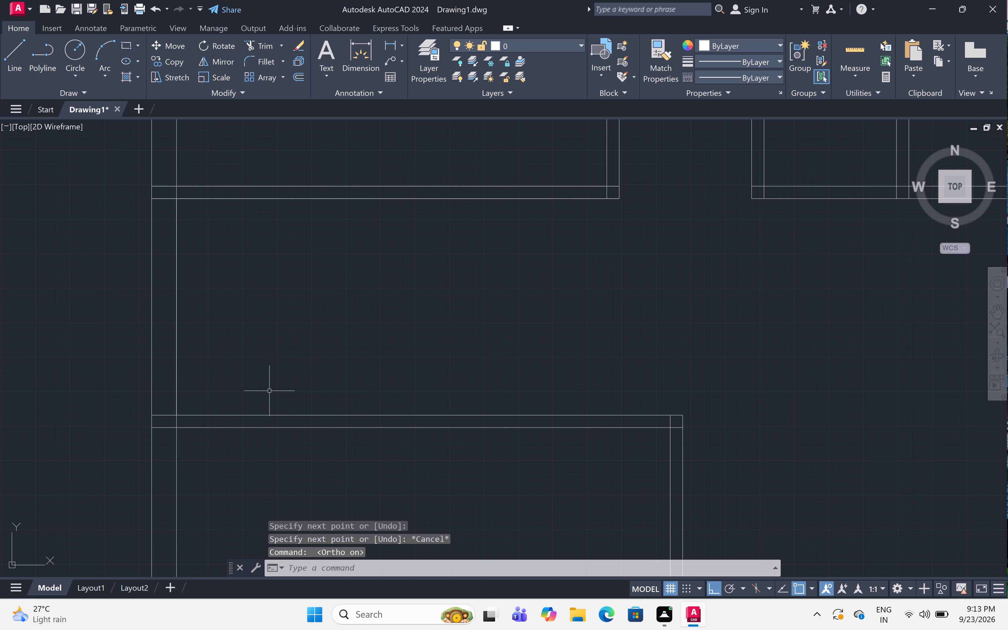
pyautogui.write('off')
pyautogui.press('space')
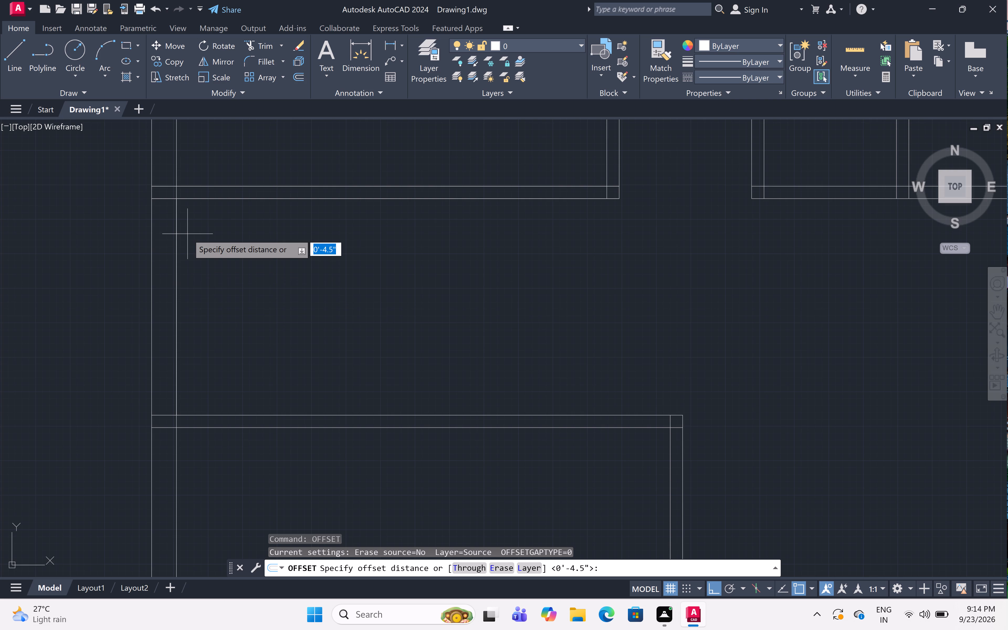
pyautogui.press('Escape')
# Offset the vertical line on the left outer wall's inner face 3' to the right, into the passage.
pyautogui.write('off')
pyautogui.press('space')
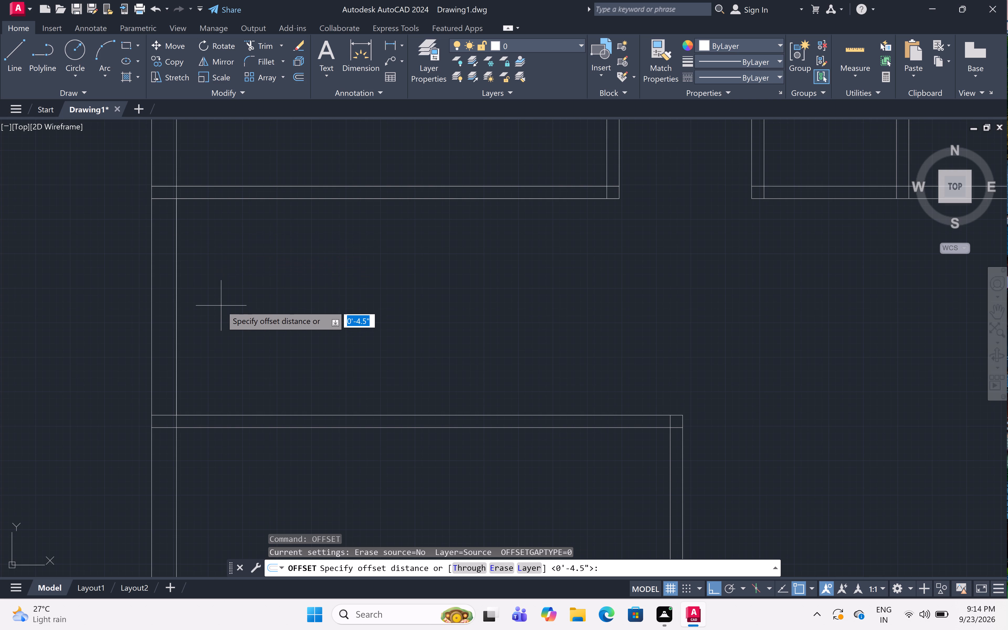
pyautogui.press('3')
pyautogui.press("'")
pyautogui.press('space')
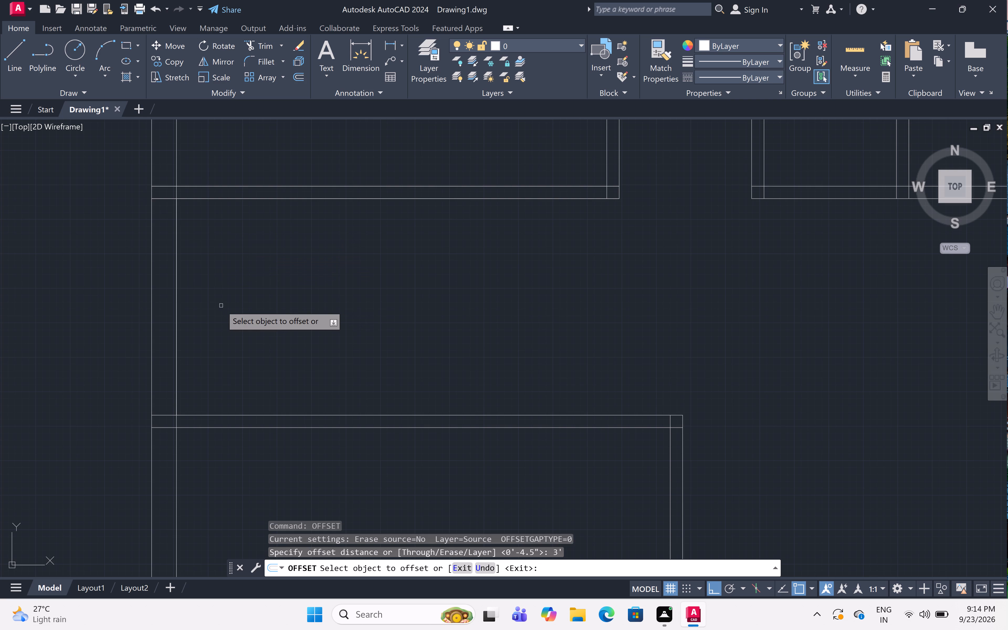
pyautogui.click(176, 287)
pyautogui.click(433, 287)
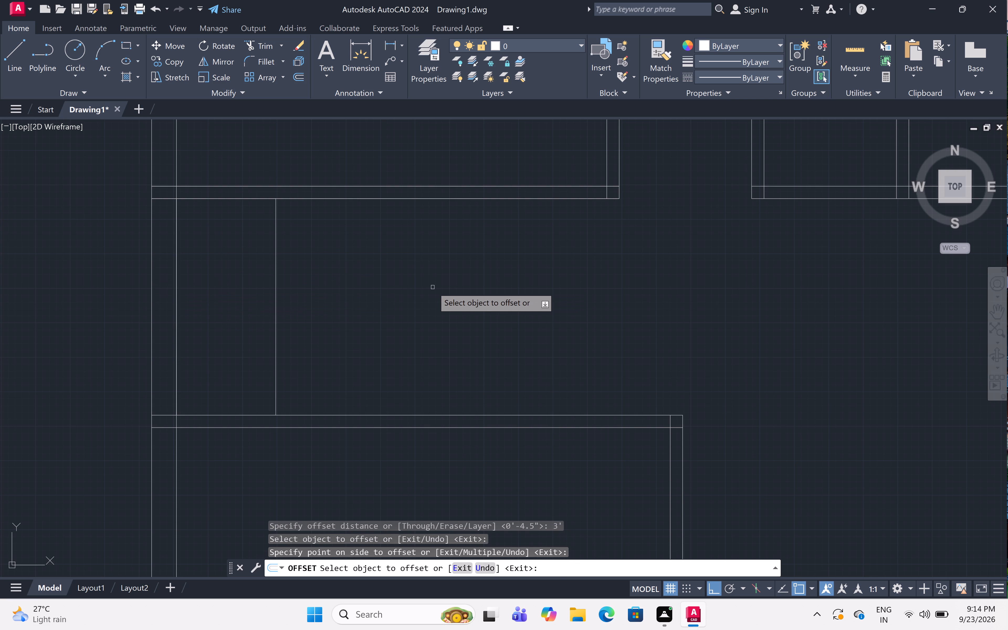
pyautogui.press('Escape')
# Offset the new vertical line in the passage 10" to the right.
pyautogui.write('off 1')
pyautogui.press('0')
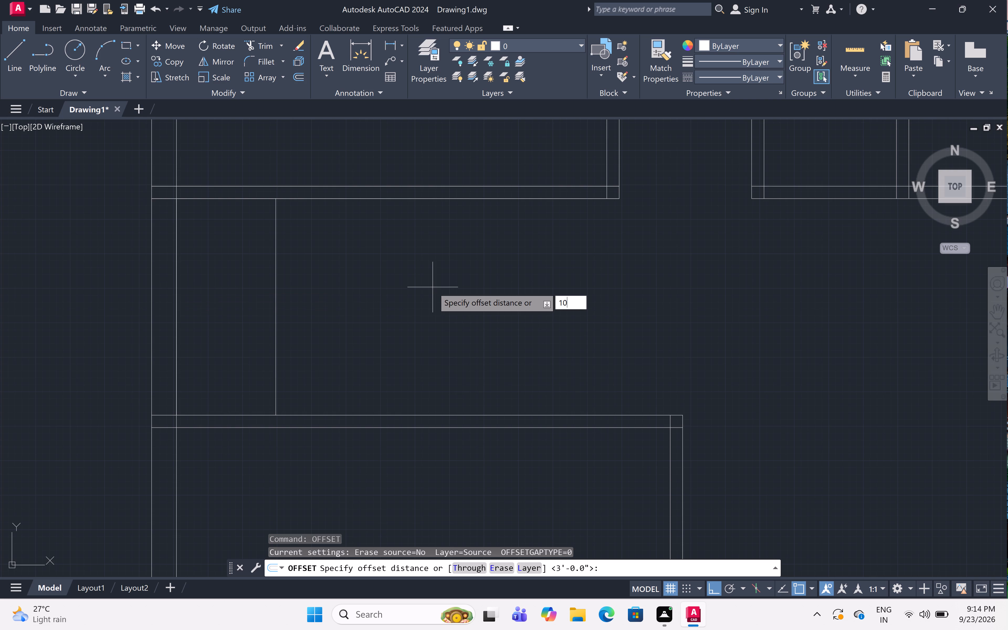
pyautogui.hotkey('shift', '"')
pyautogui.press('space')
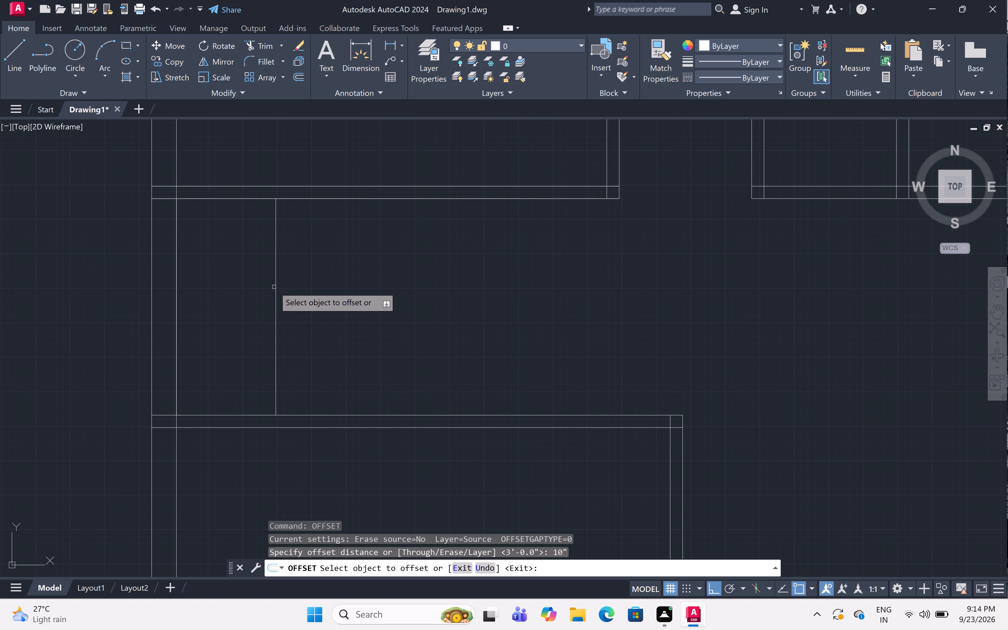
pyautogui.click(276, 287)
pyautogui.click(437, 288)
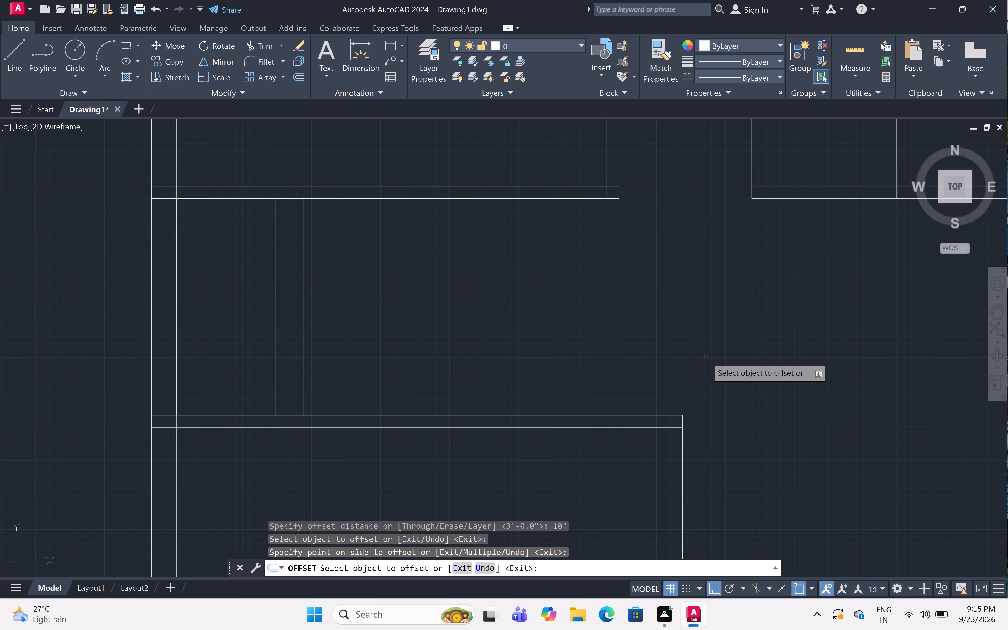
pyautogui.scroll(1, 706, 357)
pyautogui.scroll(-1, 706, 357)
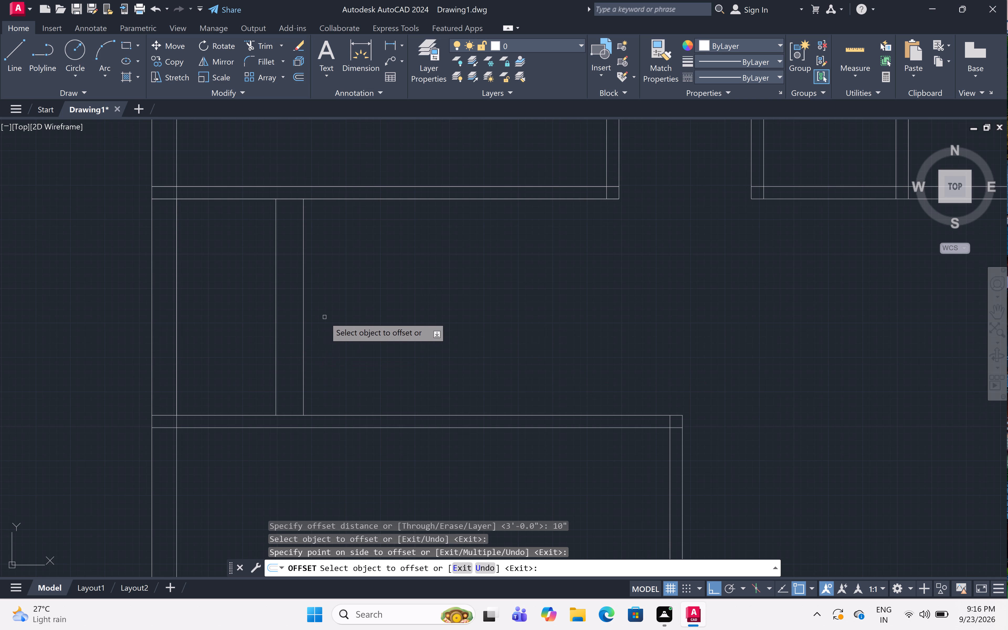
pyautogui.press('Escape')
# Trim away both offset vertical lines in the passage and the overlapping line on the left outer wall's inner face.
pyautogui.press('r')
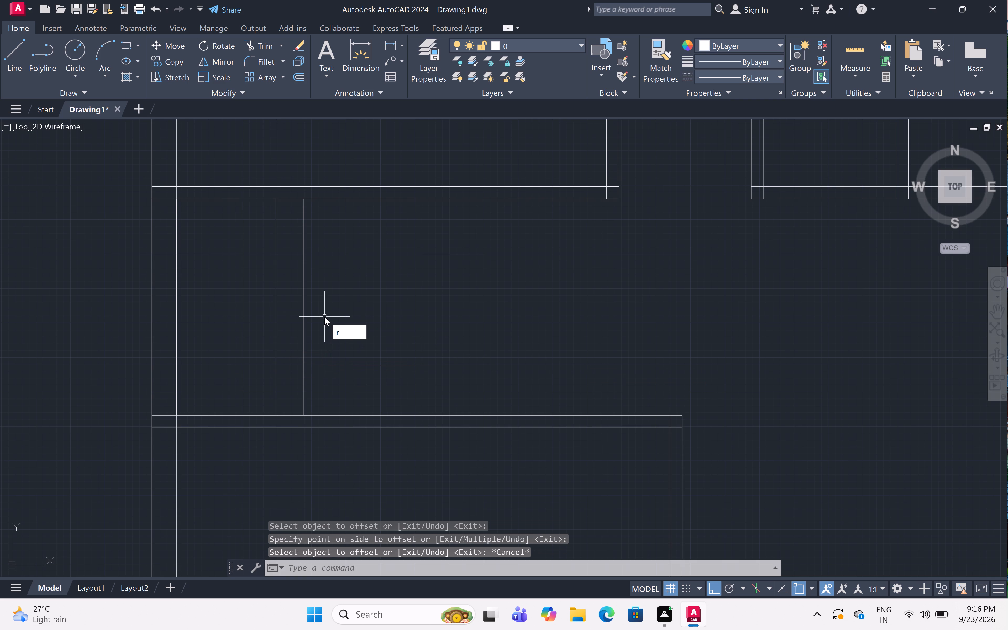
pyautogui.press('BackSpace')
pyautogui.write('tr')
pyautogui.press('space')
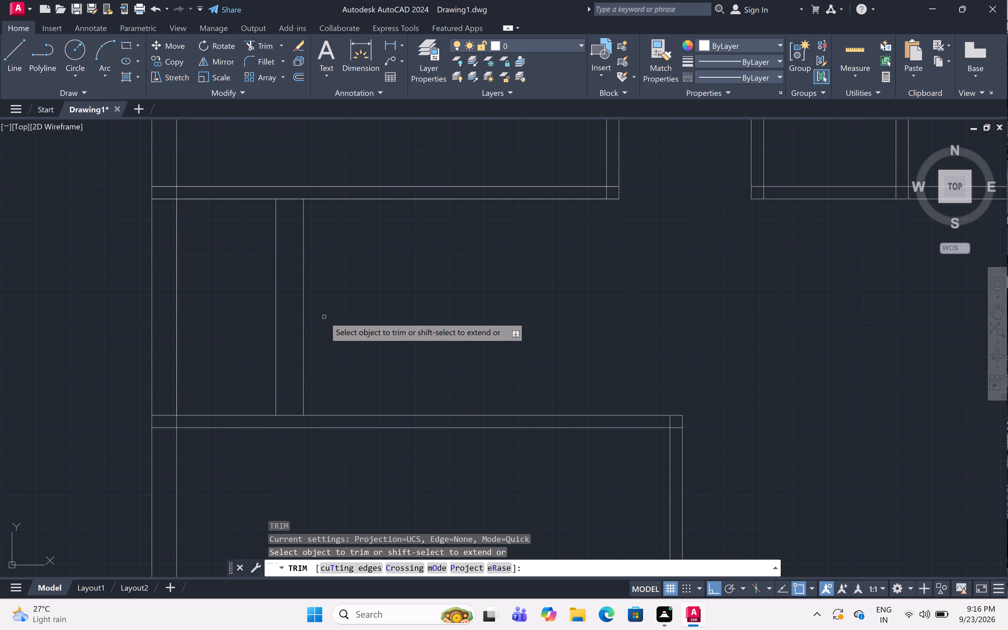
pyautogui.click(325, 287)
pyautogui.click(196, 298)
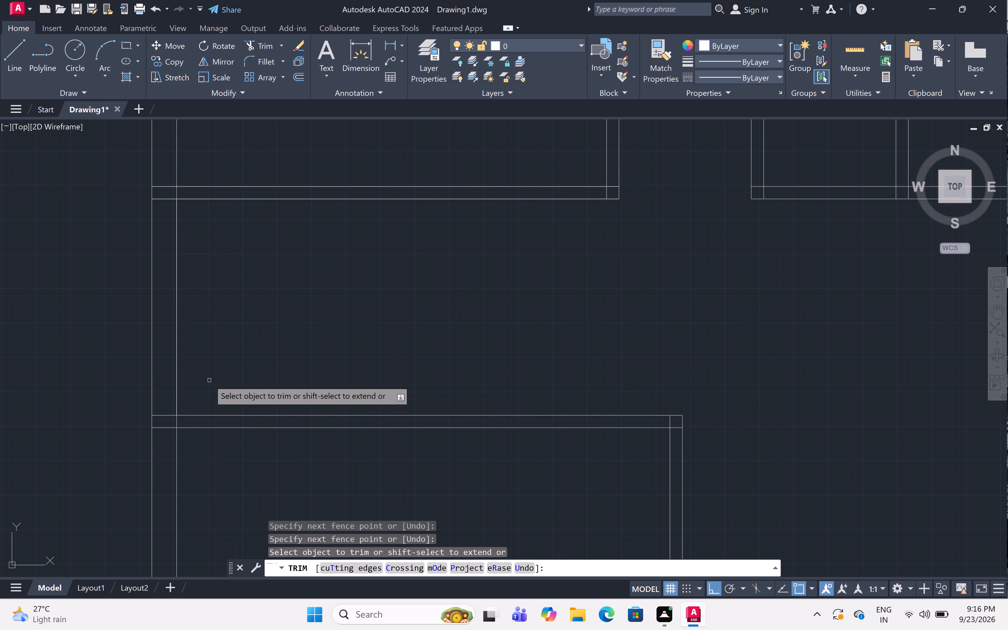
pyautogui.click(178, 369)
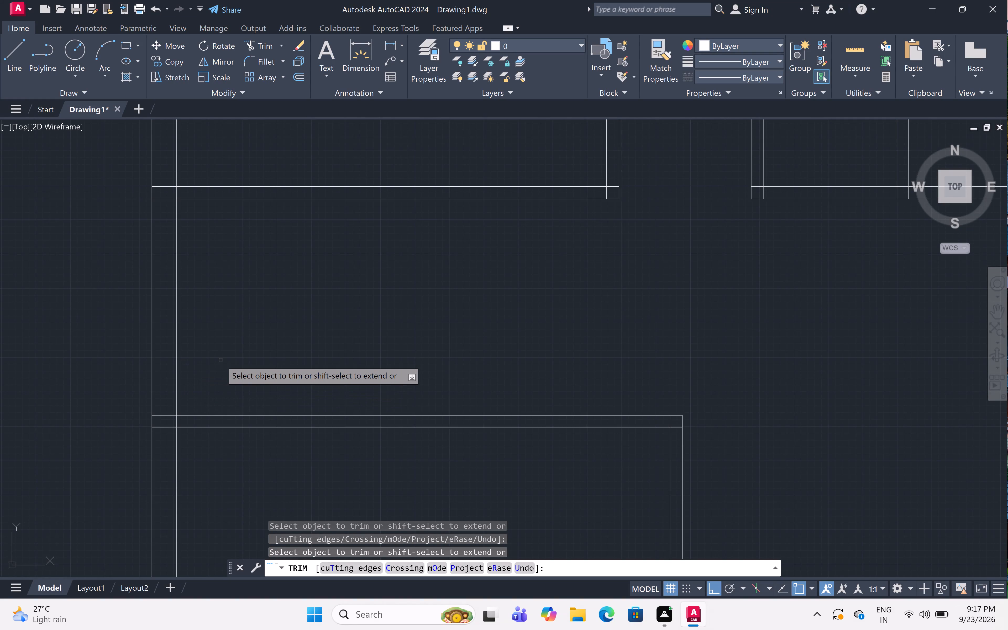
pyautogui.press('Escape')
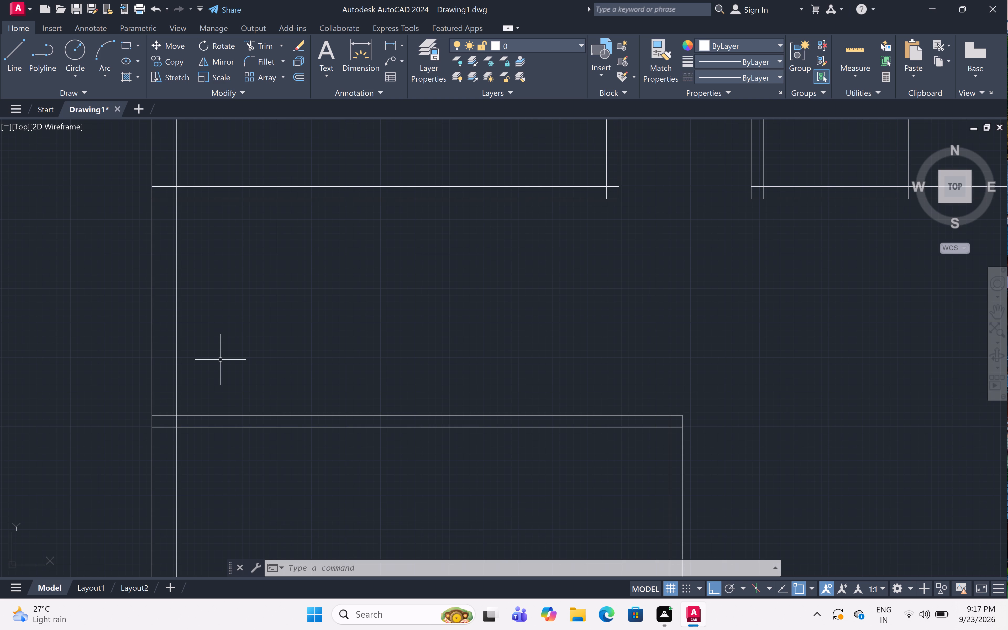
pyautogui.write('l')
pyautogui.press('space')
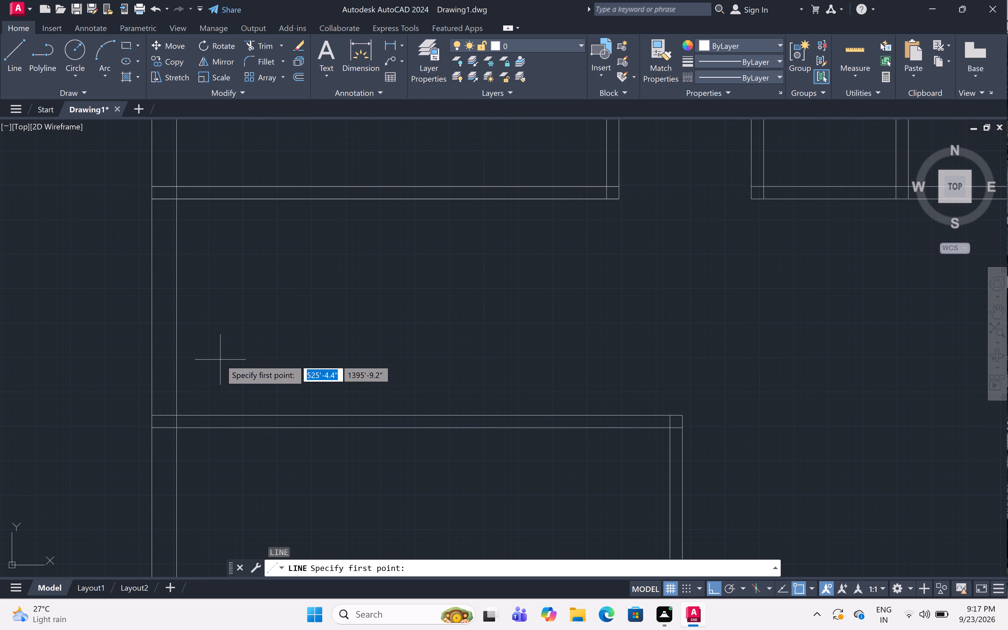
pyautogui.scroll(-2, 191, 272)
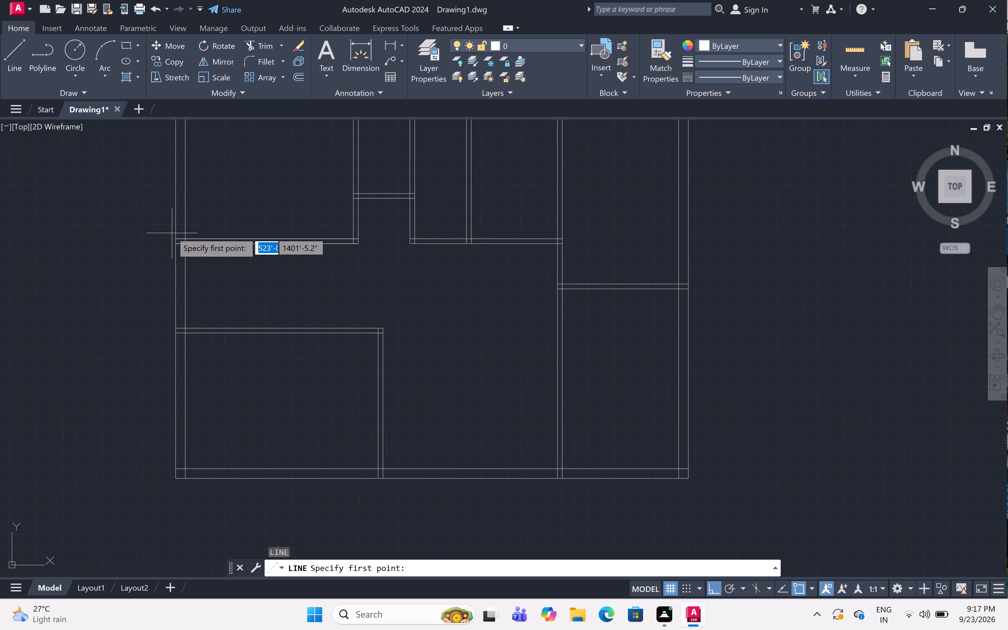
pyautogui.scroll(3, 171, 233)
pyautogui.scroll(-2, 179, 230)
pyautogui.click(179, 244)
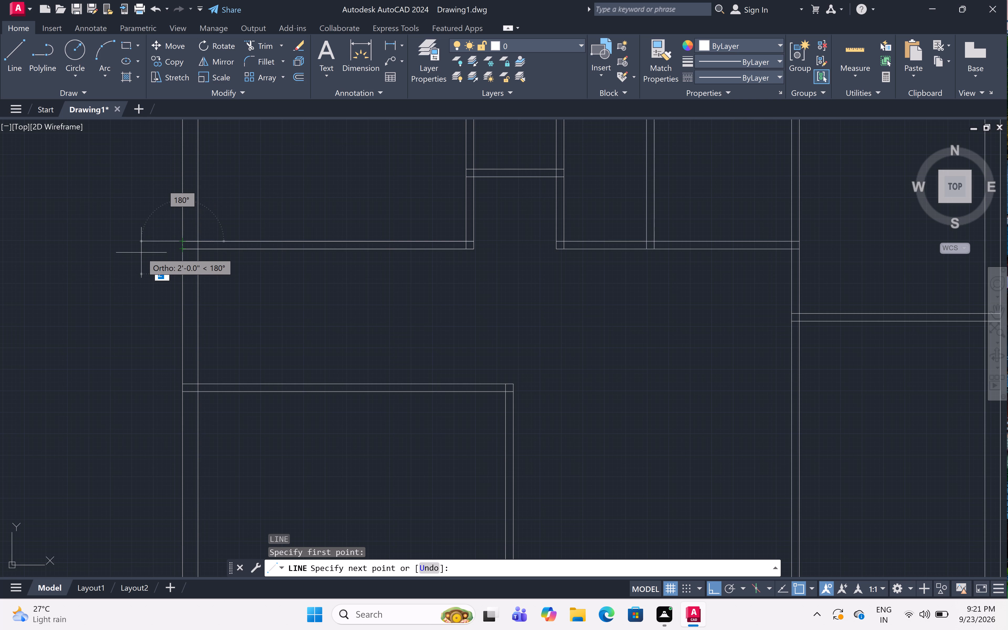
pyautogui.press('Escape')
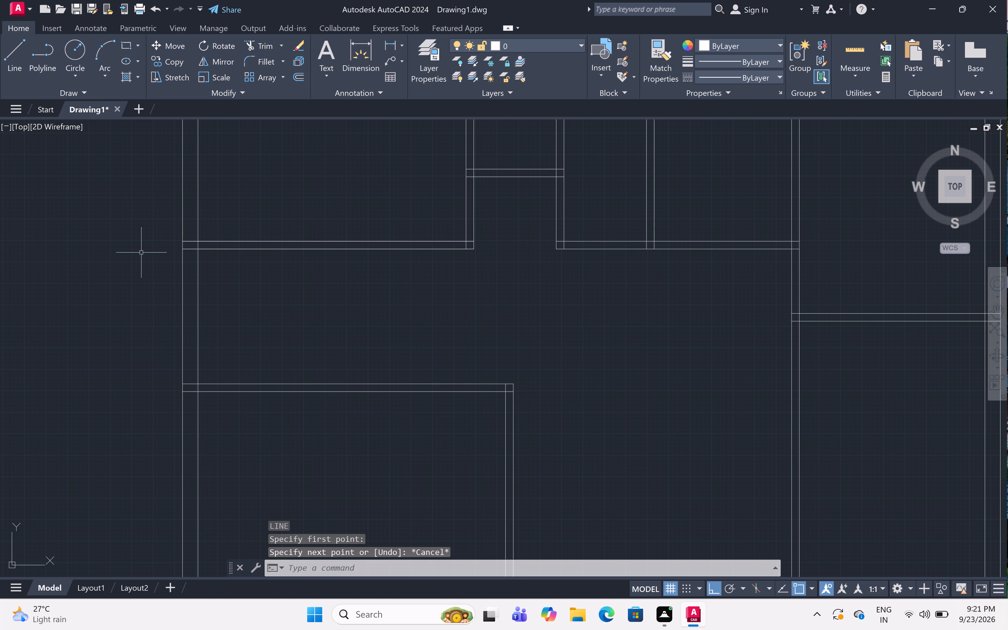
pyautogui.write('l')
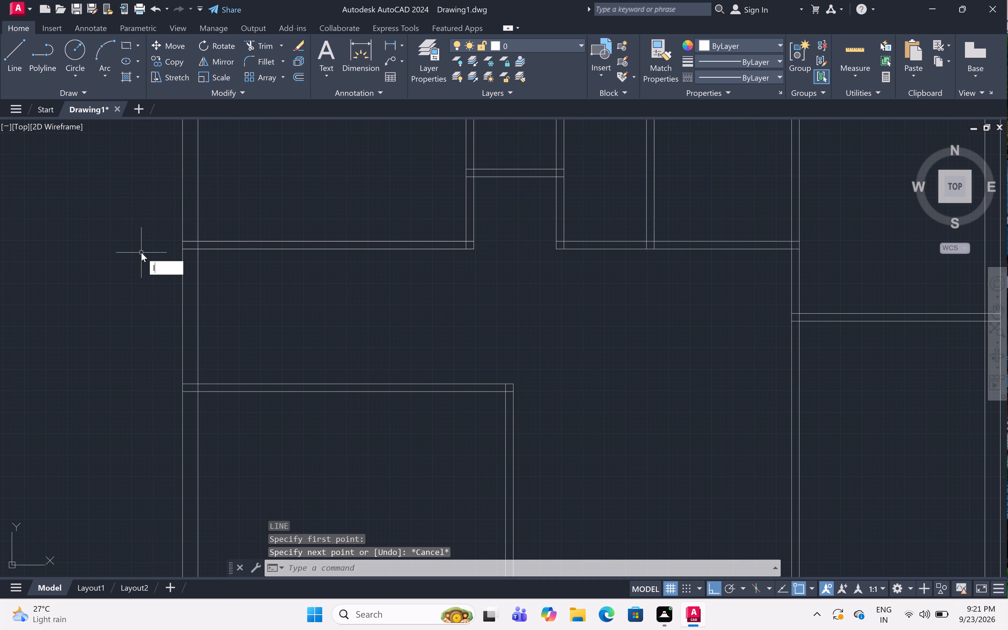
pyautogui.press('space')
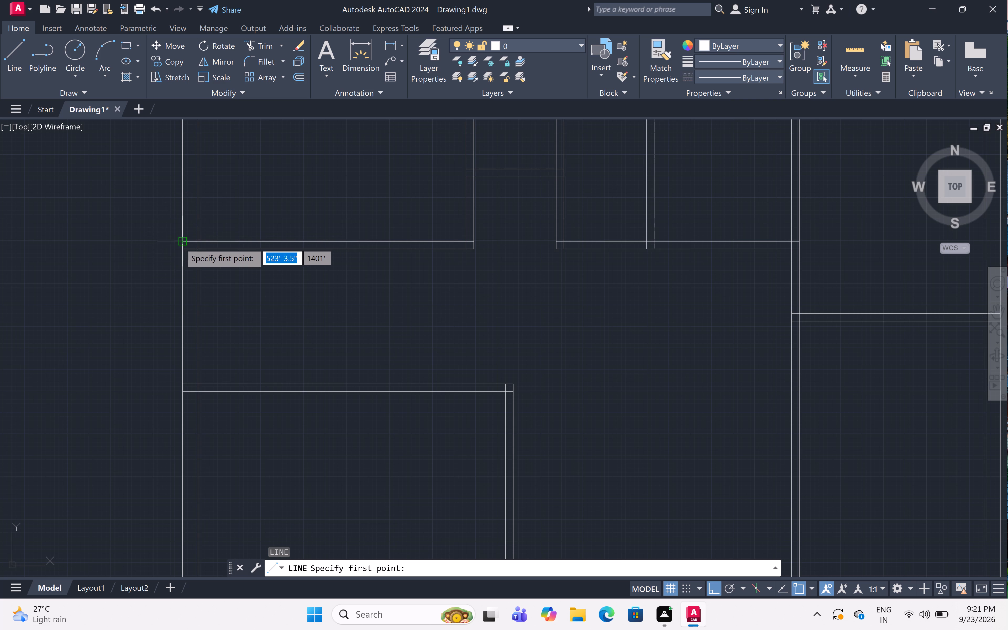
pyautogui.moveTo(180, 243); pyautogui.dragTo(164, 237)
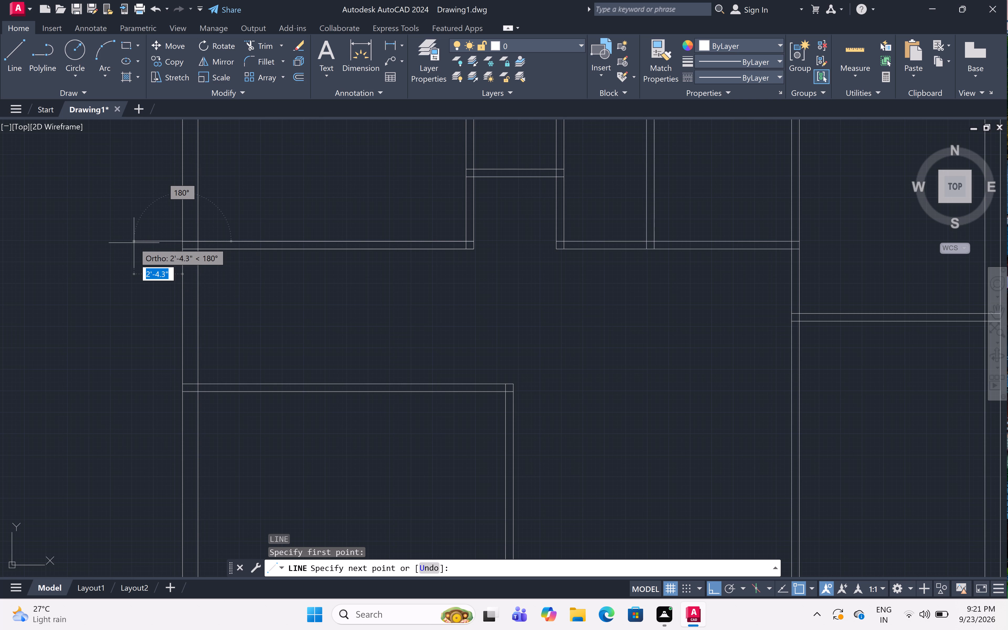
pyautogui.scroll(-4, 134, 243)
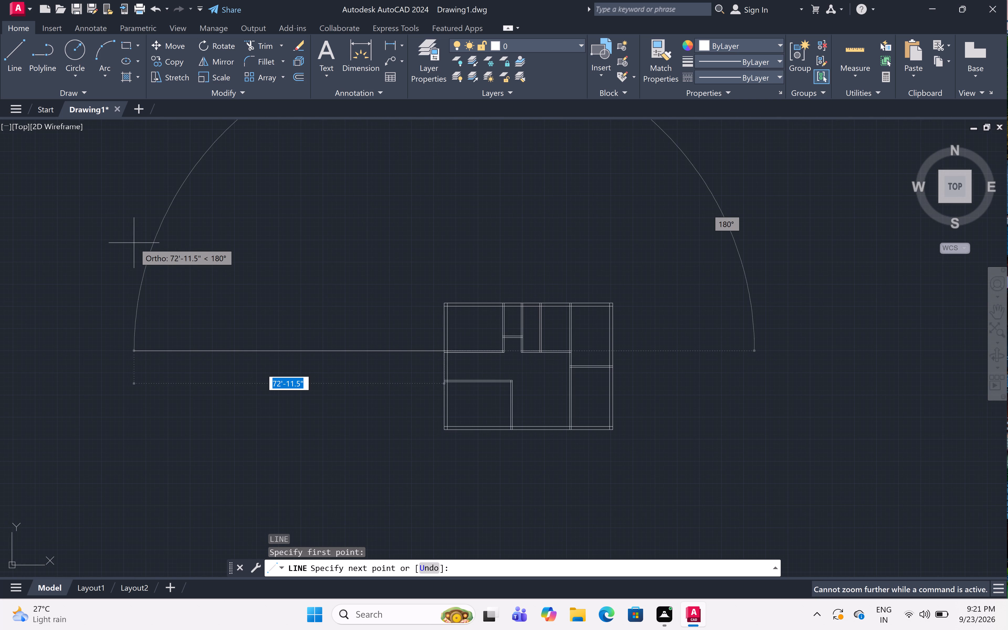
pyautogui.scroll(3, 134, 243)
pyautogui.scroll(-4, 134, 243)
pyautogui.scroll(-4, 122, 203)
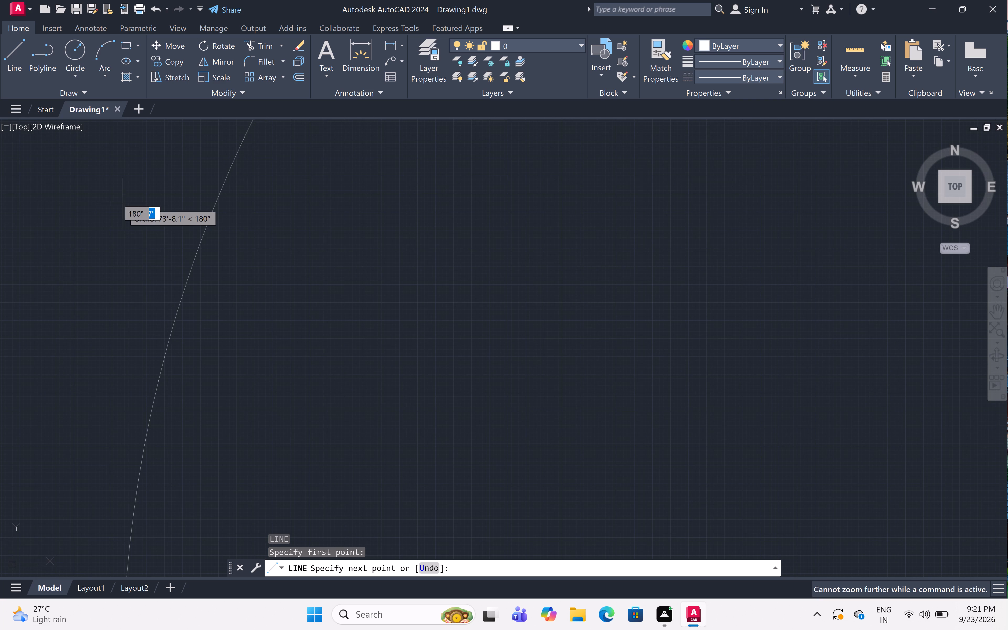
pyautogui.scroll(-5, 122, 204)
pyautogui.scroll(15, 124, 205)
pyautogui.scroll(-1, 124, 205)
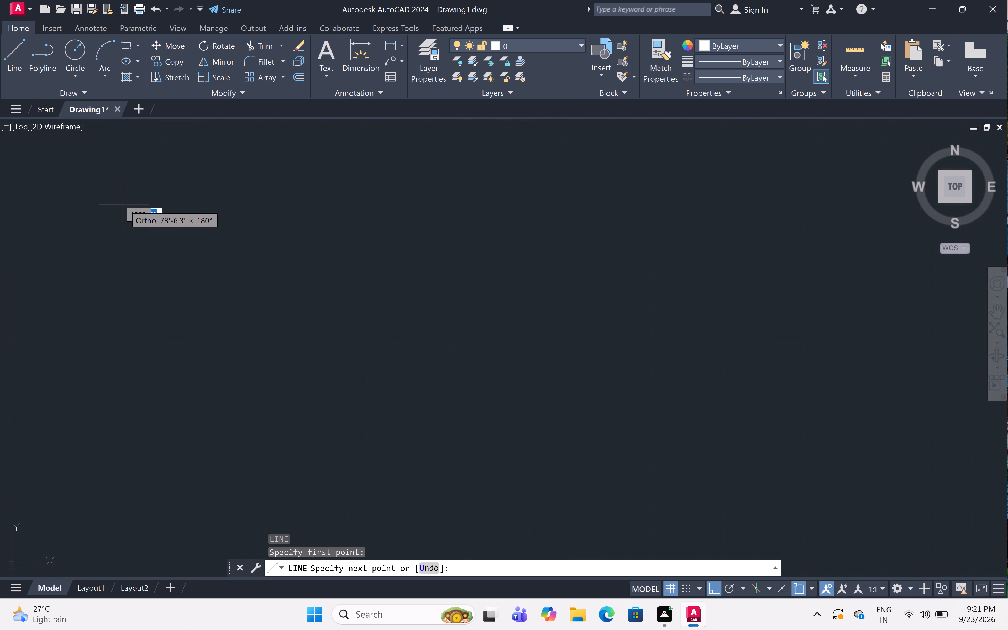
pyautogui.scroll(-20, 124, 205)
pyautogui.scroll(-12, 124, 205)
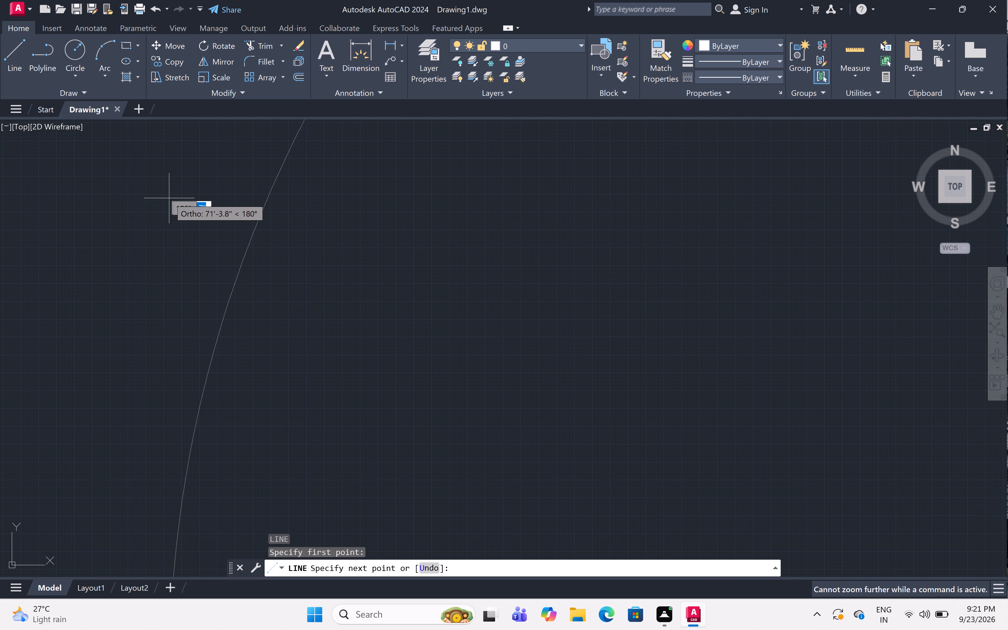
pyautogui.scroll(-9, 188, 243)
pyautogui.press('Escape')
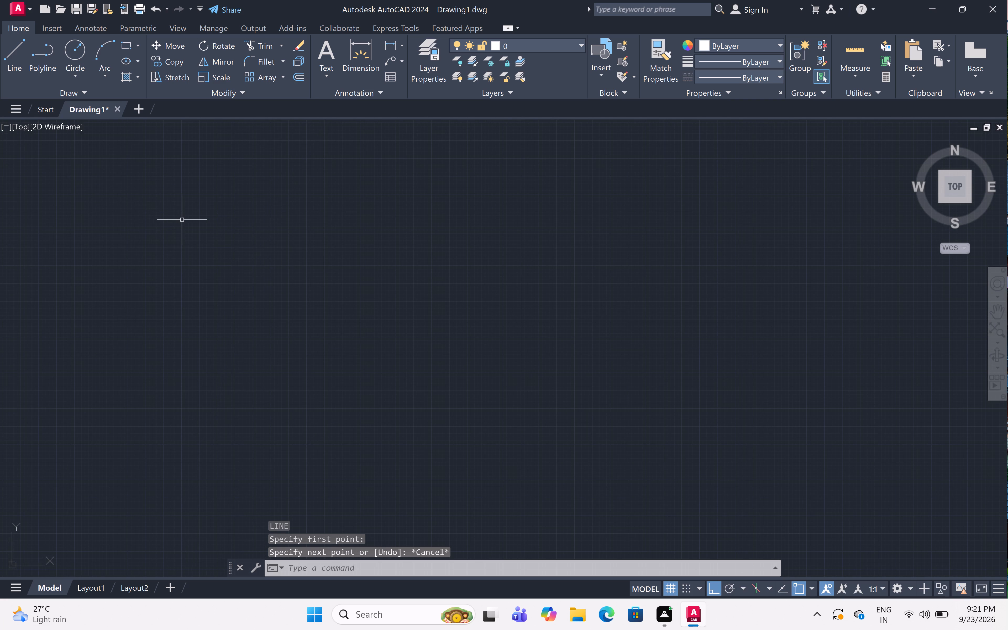
# Draw a horizontal line outward to the left from the left outer wall's outer face, level with the upper edge of the passage's upper partition.
pyautogui.scroll(-6, 221, 102)
pyautogui.scroll(-9, 273, 233)
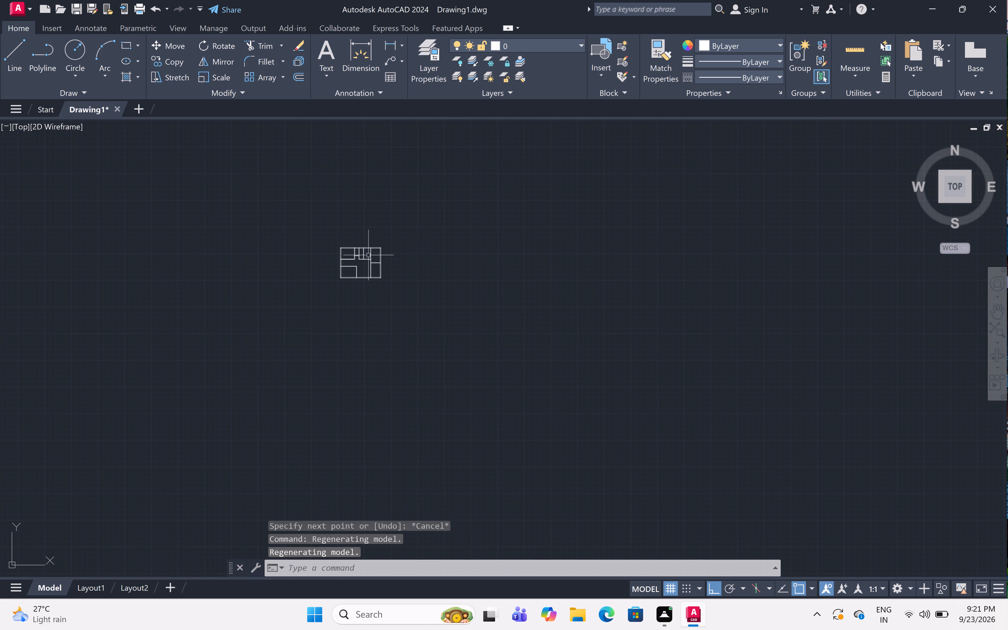
pyautogui.scroll(4, 356, 258)
pyautogui.scroll(2, 291, 289)
pyautogui.scroll(-1, 171, 264)
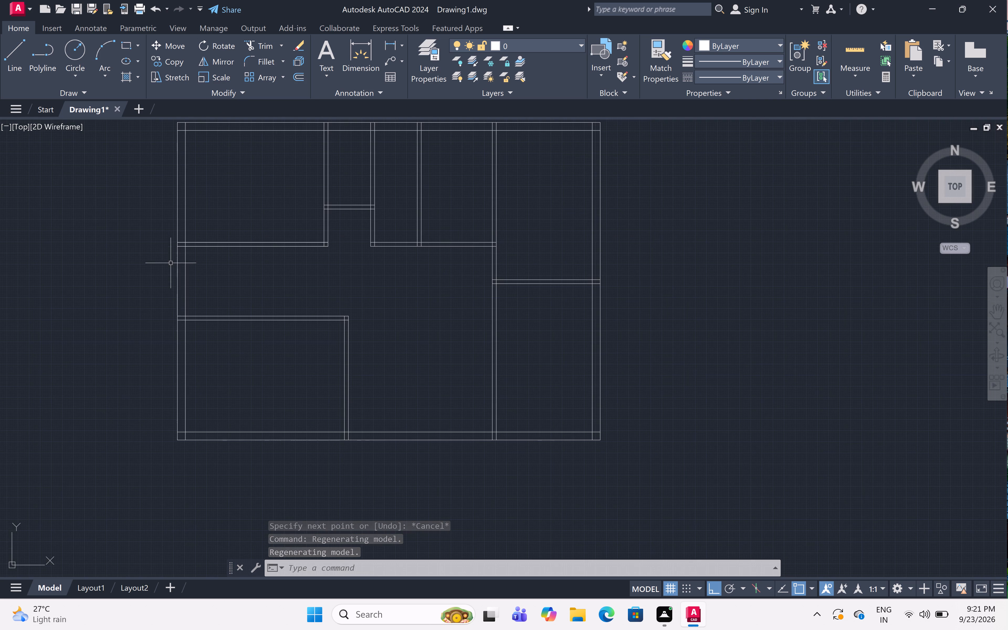
pyautogui.moveTo(158, 248); pyautogui.dragTo(228, 279, button='middle')
pyautogui.middleClick(228, 279)
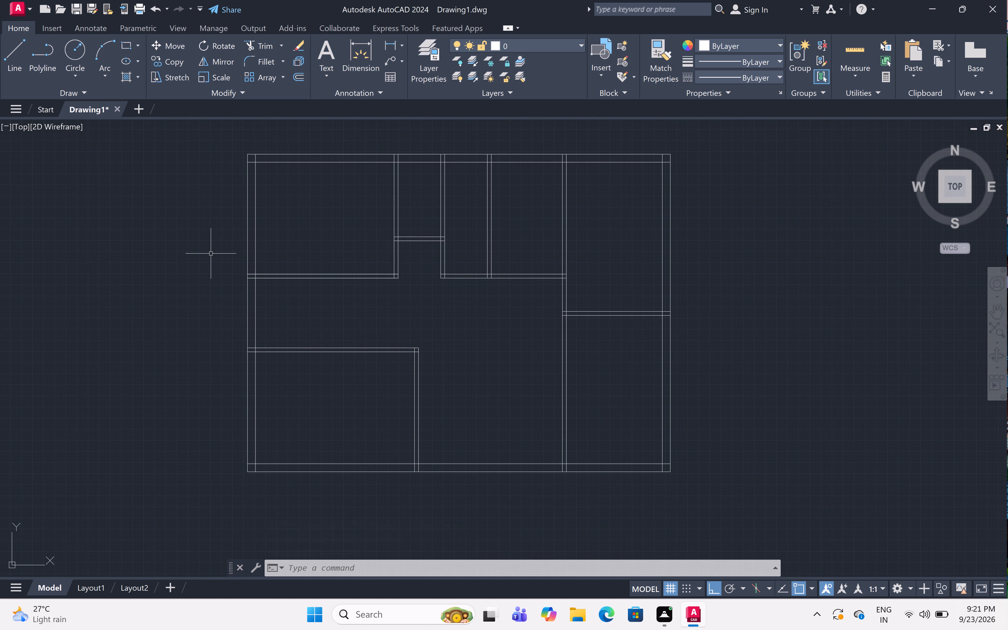
pyautogui.write('l')
pyautogui.press('space')
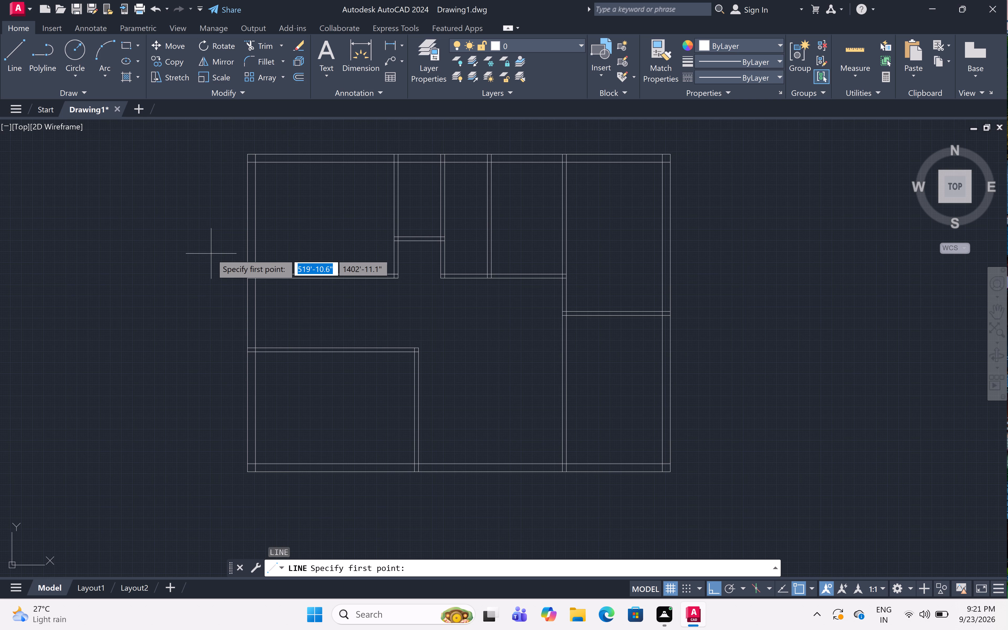
pyautogui.scroll(3, 235, 268)
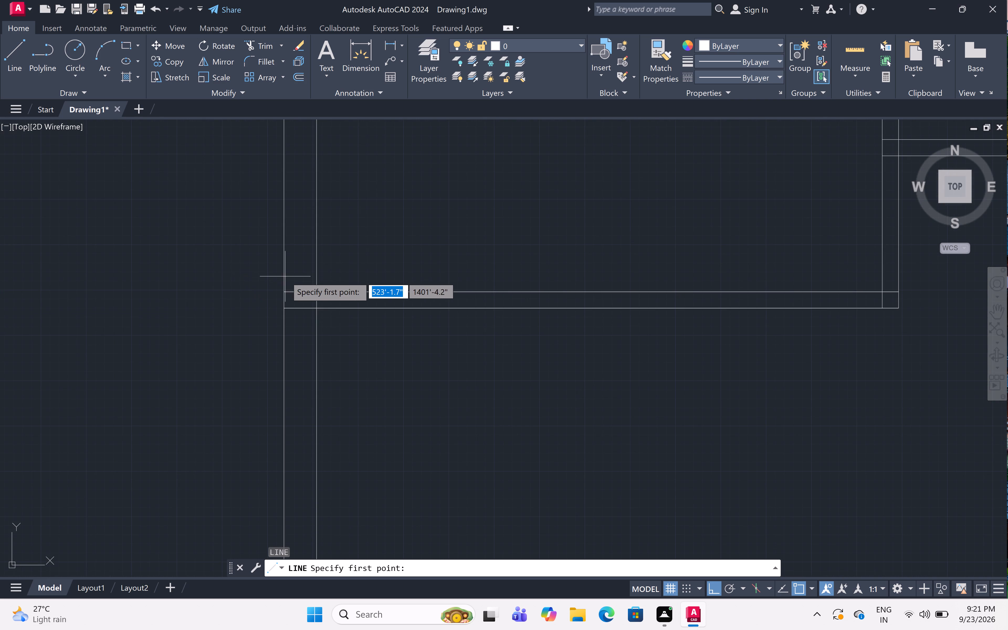
pyautogui.click(285, 288)
pyautogui.scroll(-3, 150, 286)
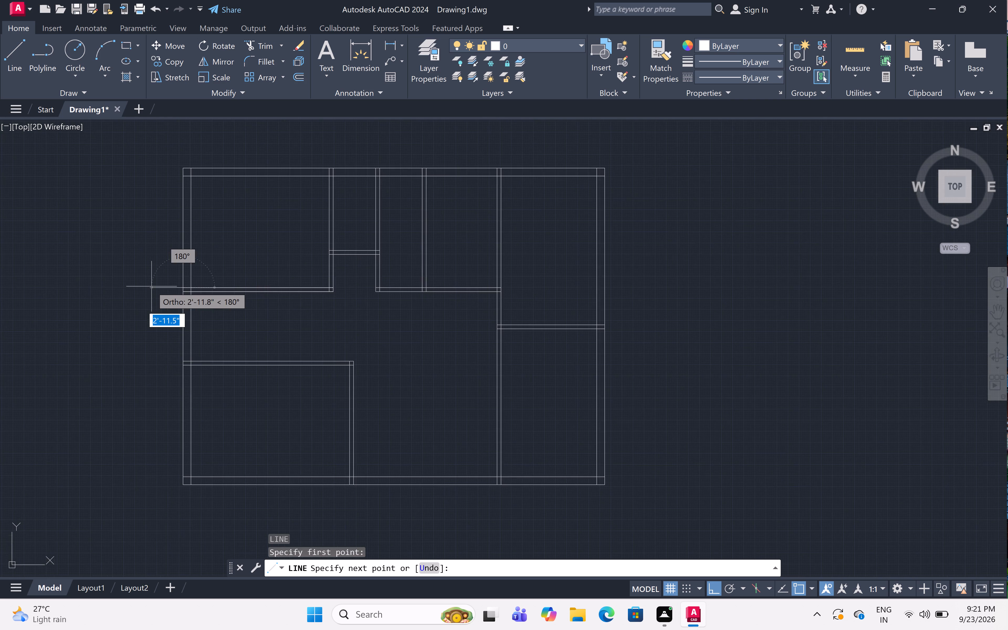
pyautogui.moveTo(151, 286); pyautogui.dragTo(187, 264, button='middle')
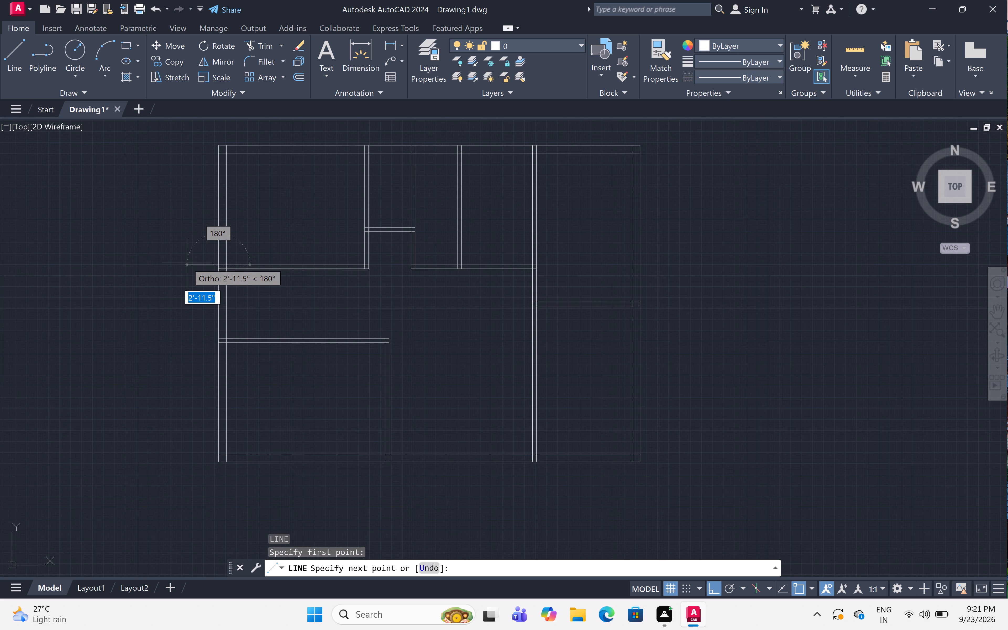
pyautogui.scroll(2, 206, 265)
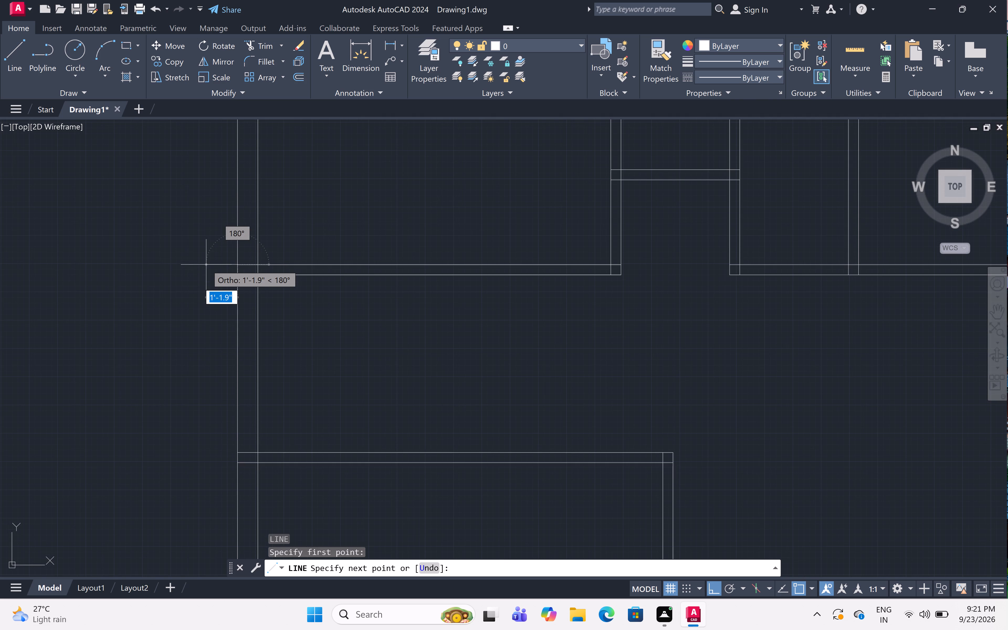
pyautogui.scroll(-1, 171, 266)
pyautogui.moveTo(144, 270); pyautogui.dragTo(193, 260, button='middle')
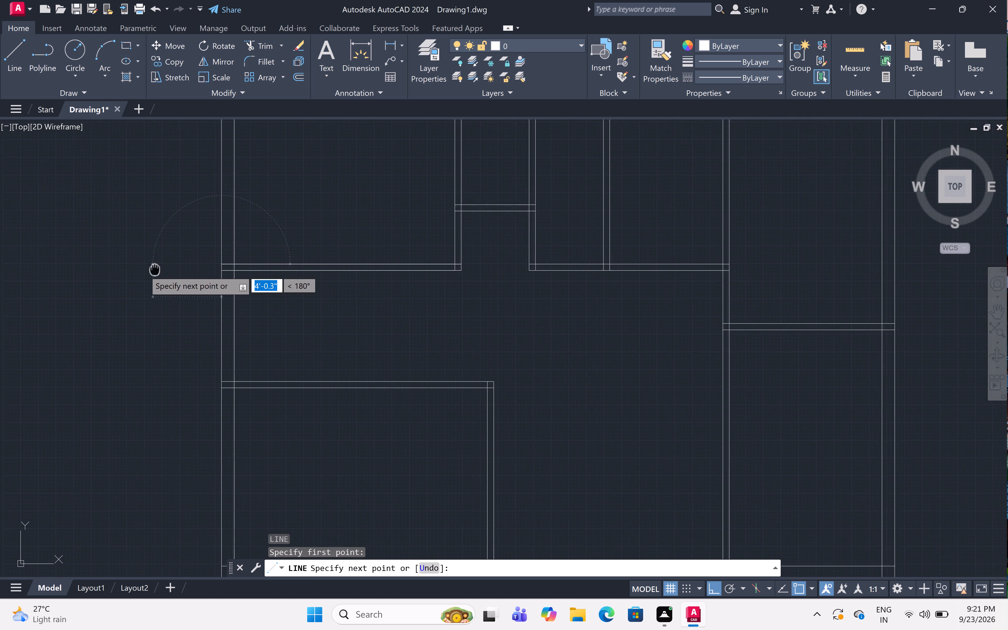
pyautogui.moveTo(193, 260); pyautogui.dragTo(194, 260, button='middle')
pyautogui.middleClick(194, 260)
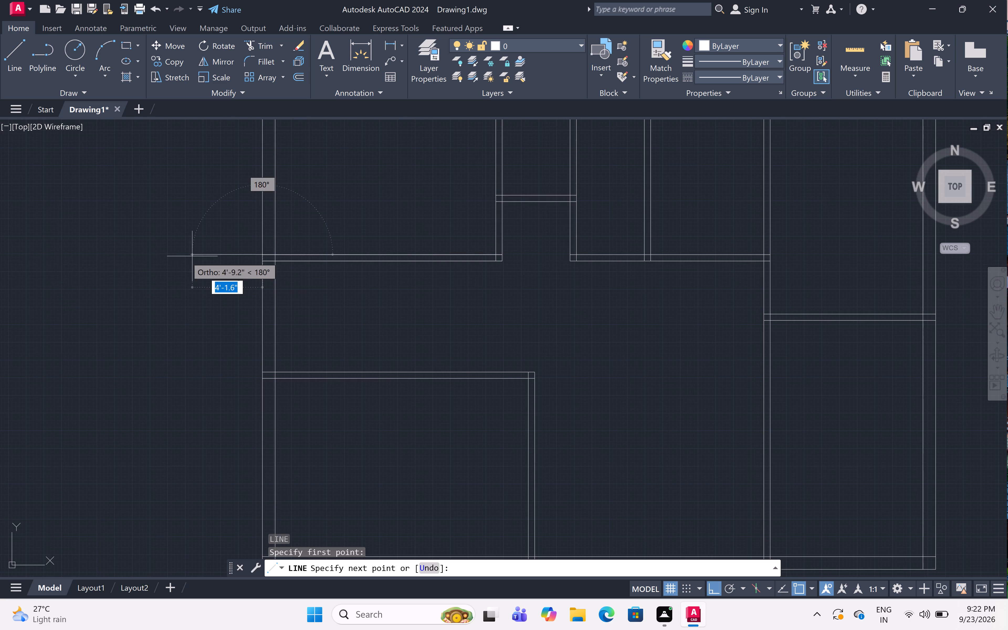
pyautogui.middleClick(239, 251)
pyautogui.middleClick(235, 275)
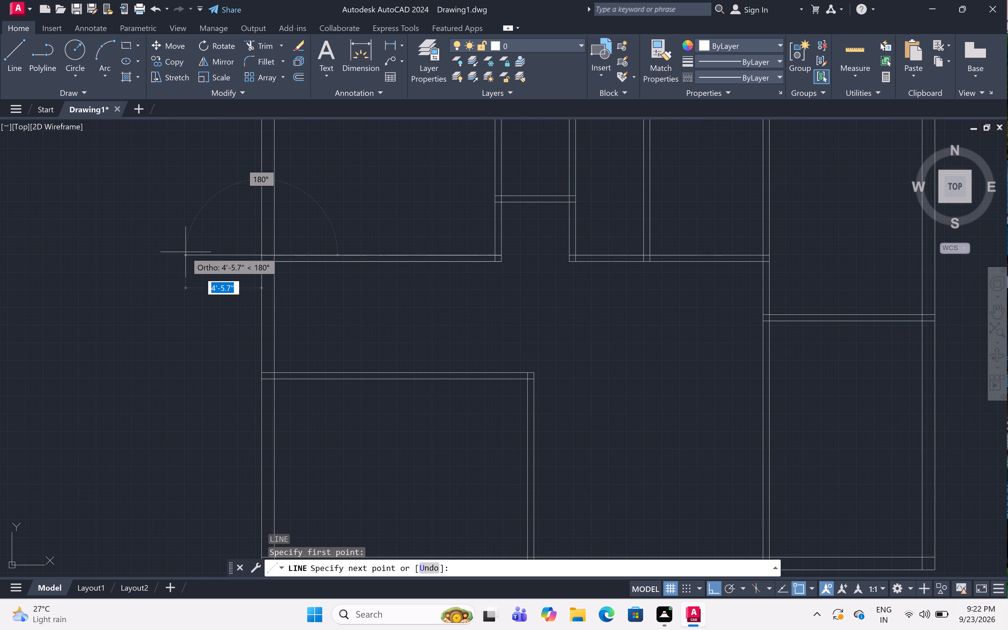
pyautogui.moveTo(186, 252); pyautogui.dragTo(190, 274, button='middle')
pyautogui.scroll(4, 189, 272)
pyautogui.scroll(-3, 189, 272)
pyautogui.scroll(-1, 148, 270)
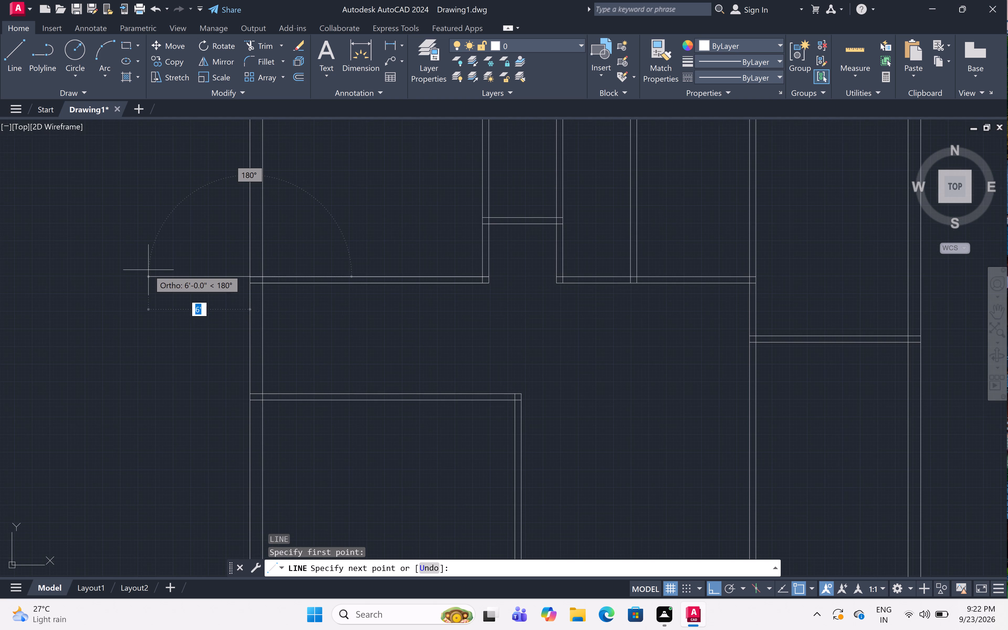
pyautogui.moveTo(148, 271); pyautogui.dragTo(182, 302, button='middle')
pyautogui.moveTo(182, 302); pyautogui.dragTo(200, 320, button='middle')
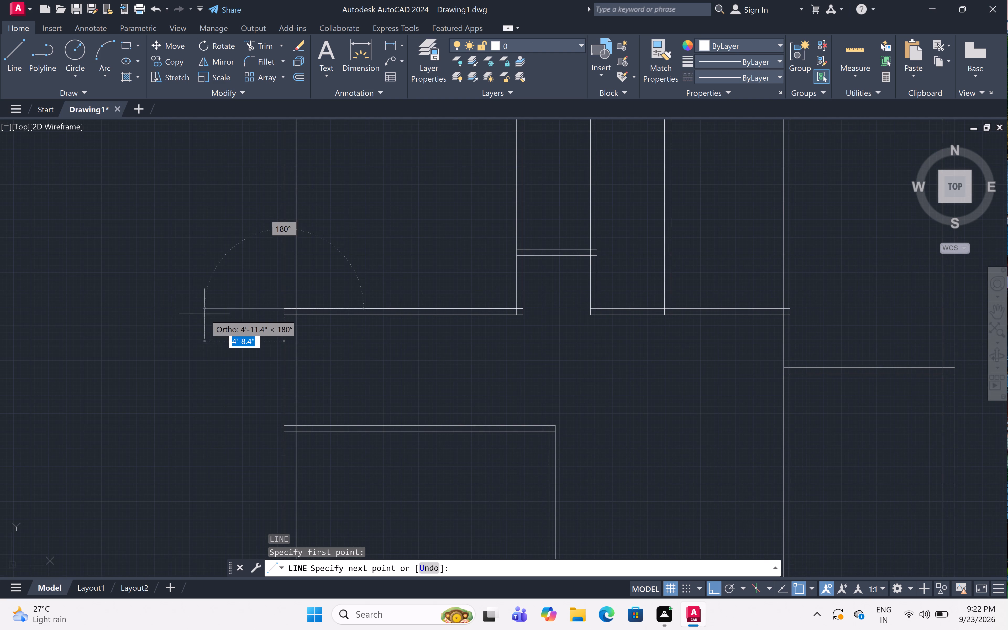
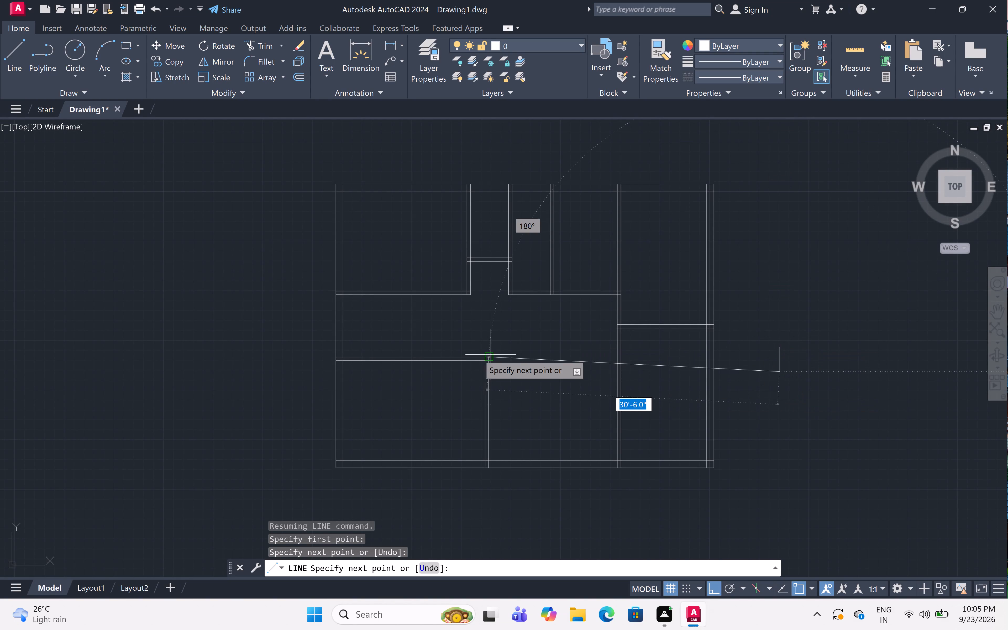
# Delete the short stray vertical line standing outside the building's right outer wall.
pyautogui.press('Escape')
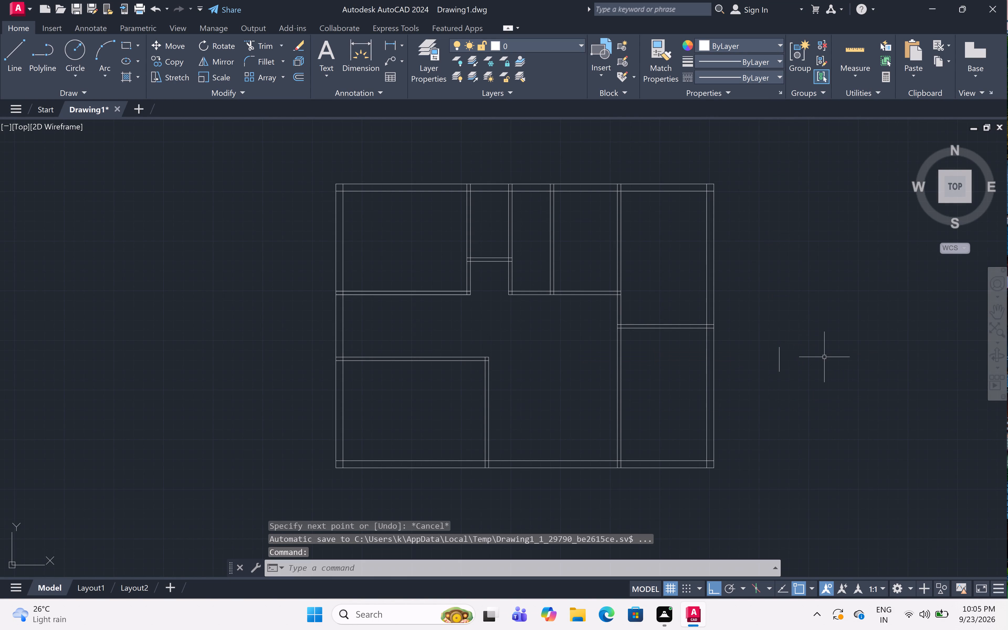
pyautogui.click(812, 342)
pyautogui.click(767, 382)
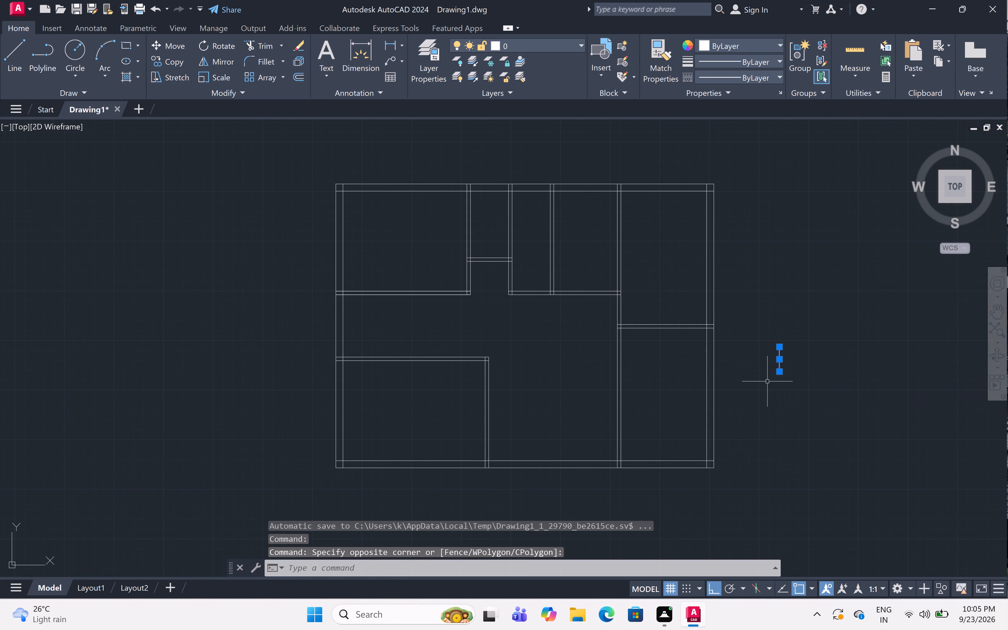
pyautogui.press('Delete')
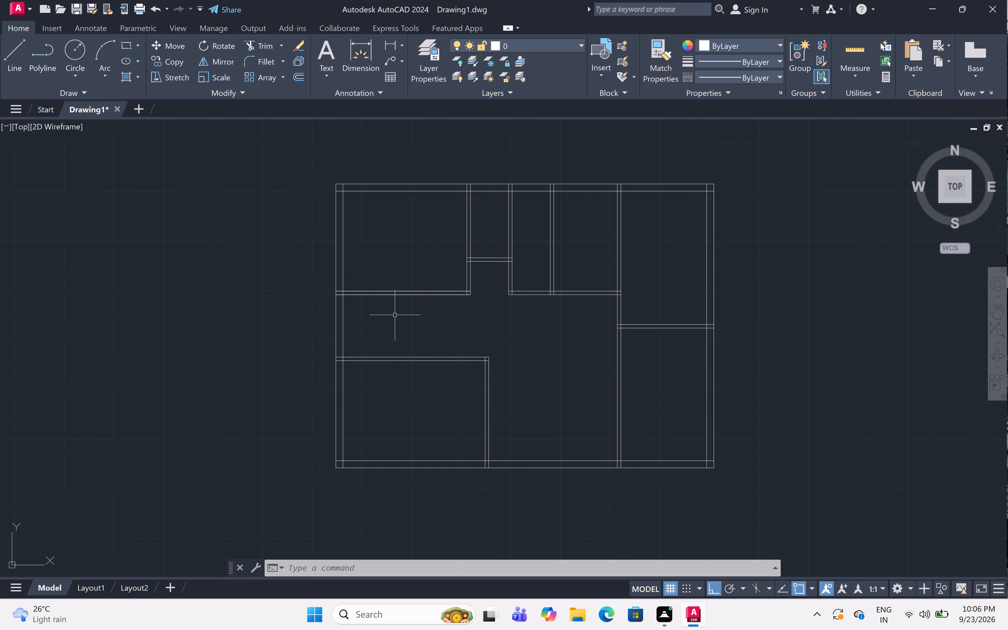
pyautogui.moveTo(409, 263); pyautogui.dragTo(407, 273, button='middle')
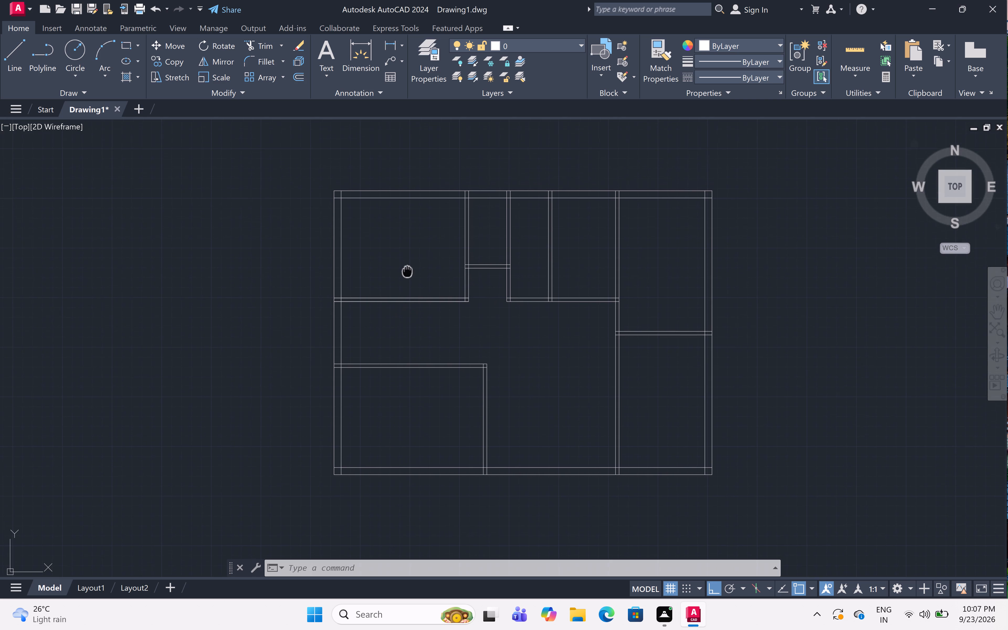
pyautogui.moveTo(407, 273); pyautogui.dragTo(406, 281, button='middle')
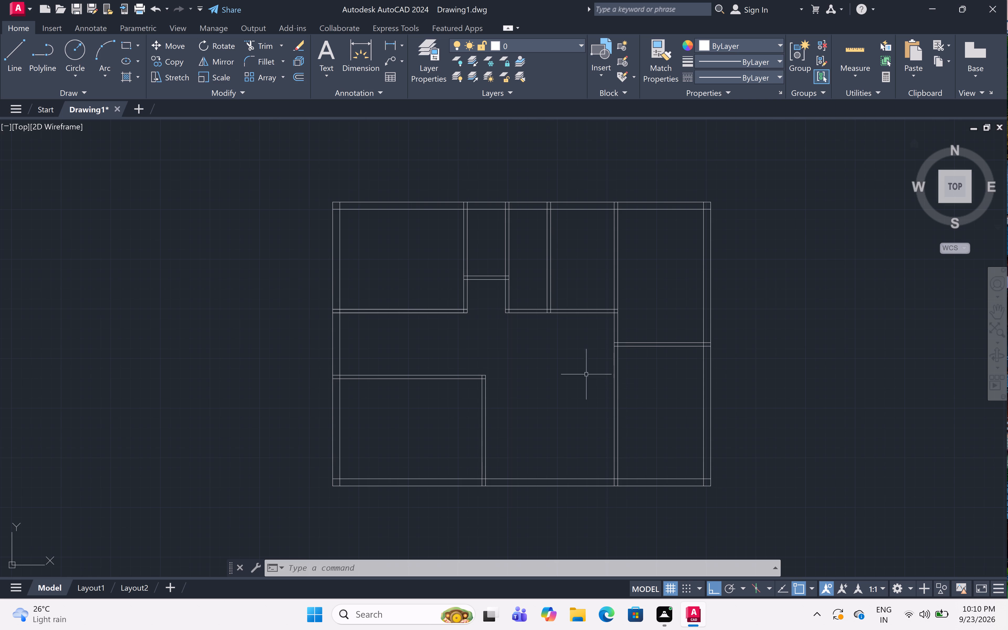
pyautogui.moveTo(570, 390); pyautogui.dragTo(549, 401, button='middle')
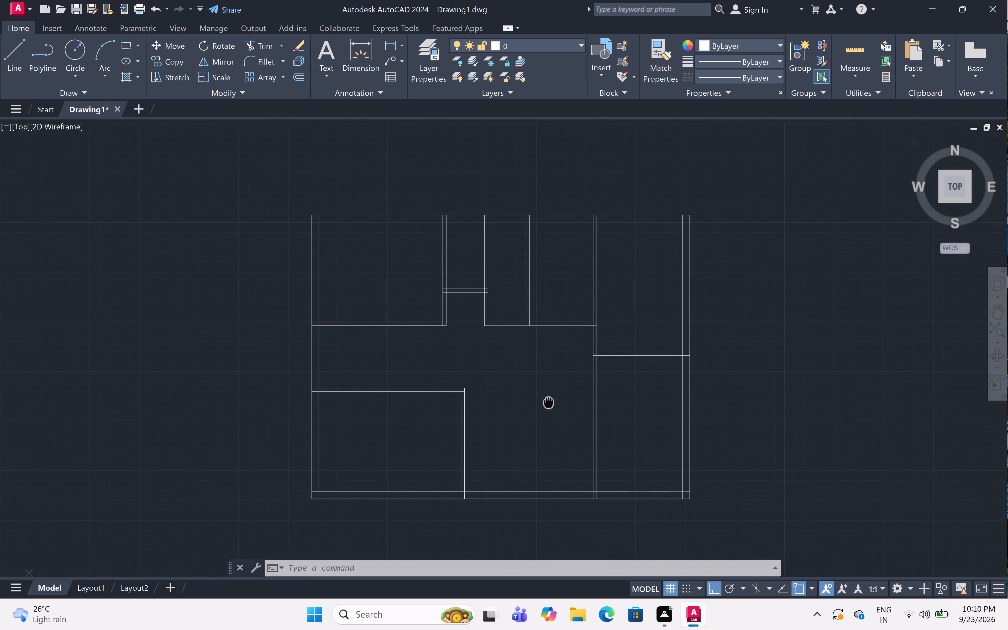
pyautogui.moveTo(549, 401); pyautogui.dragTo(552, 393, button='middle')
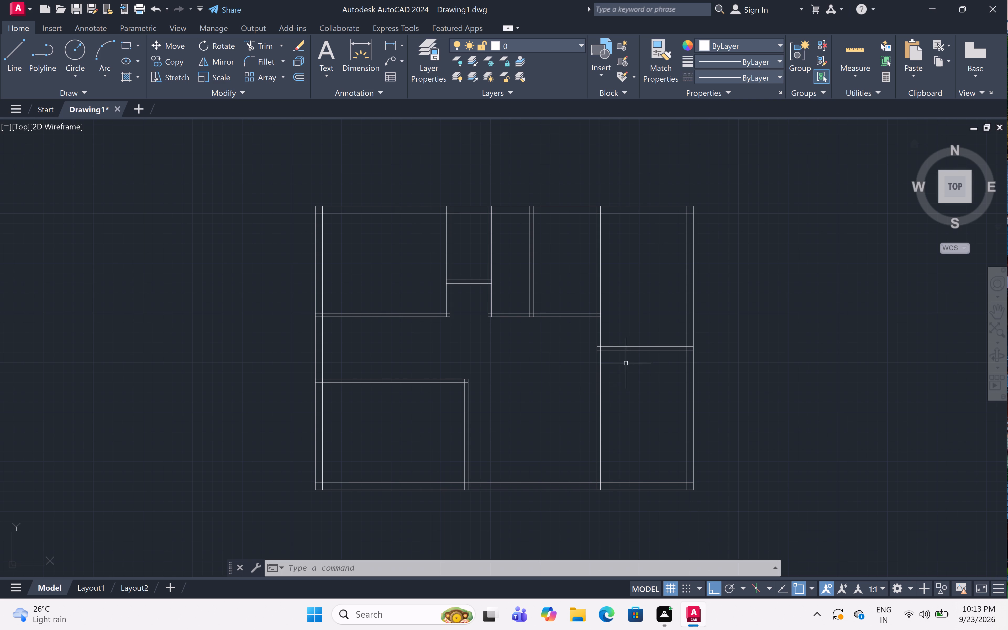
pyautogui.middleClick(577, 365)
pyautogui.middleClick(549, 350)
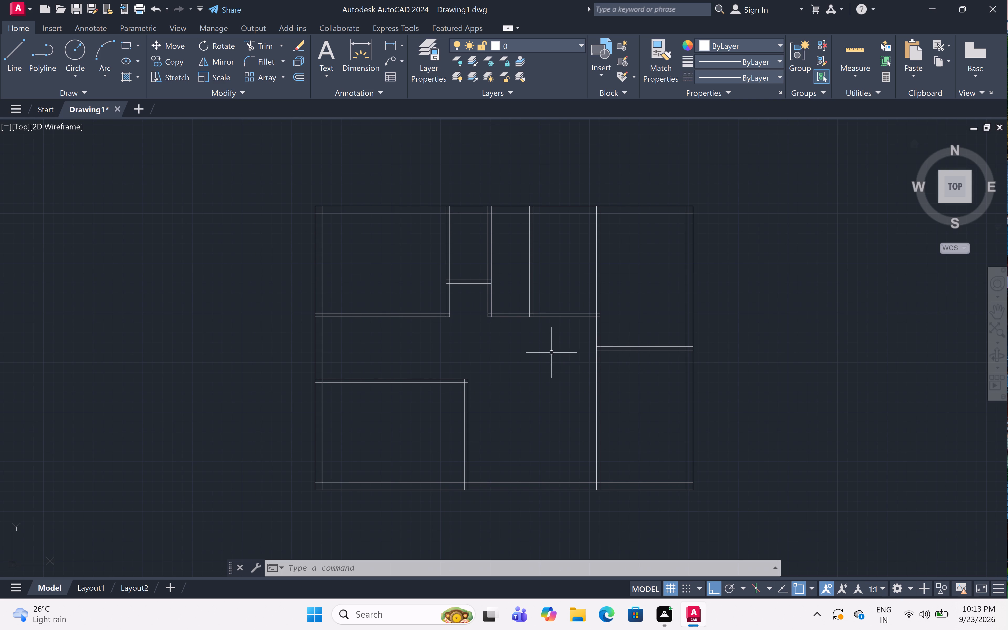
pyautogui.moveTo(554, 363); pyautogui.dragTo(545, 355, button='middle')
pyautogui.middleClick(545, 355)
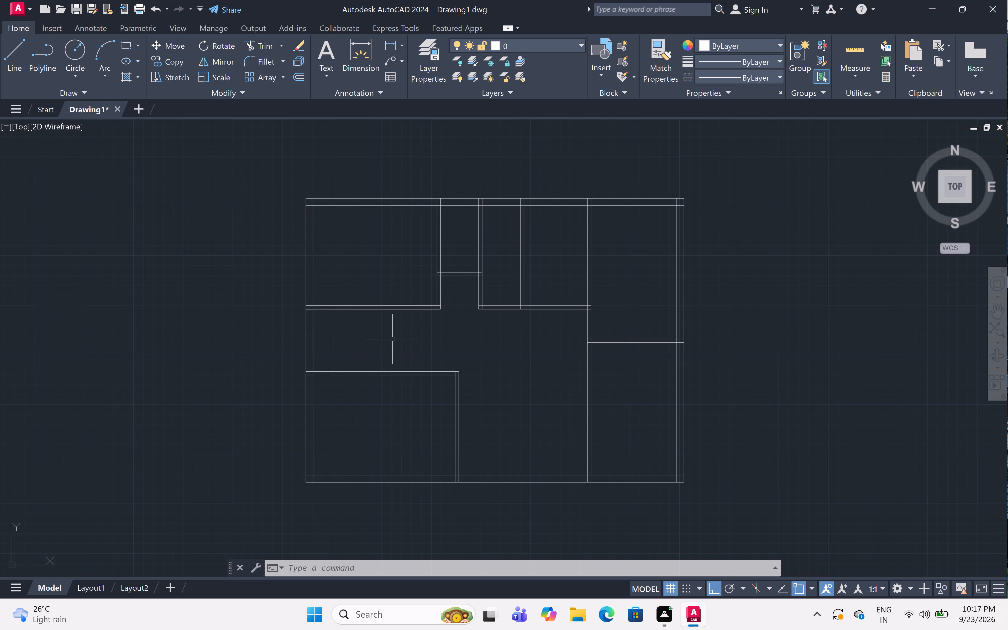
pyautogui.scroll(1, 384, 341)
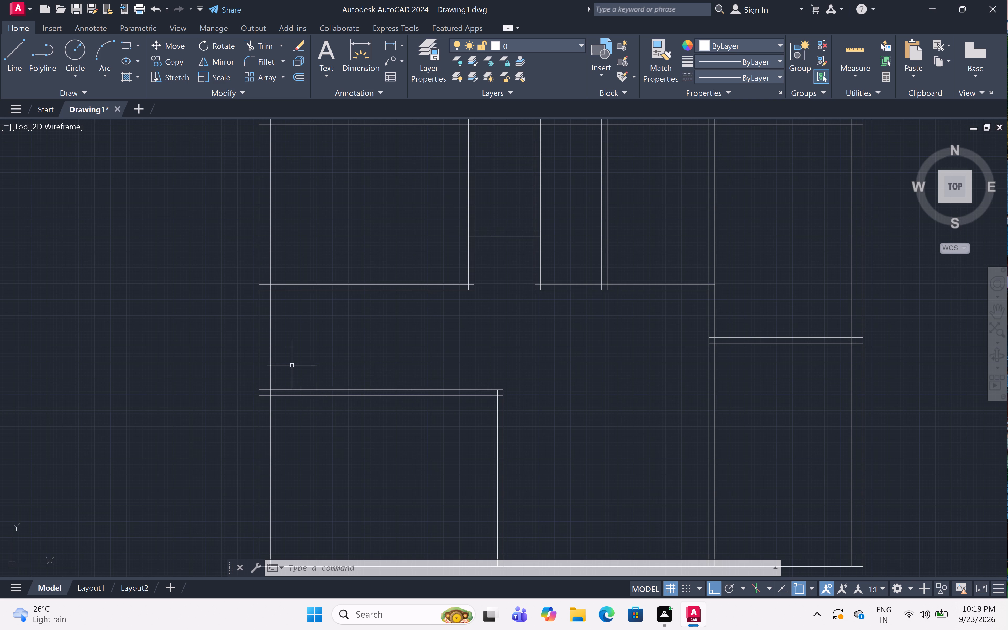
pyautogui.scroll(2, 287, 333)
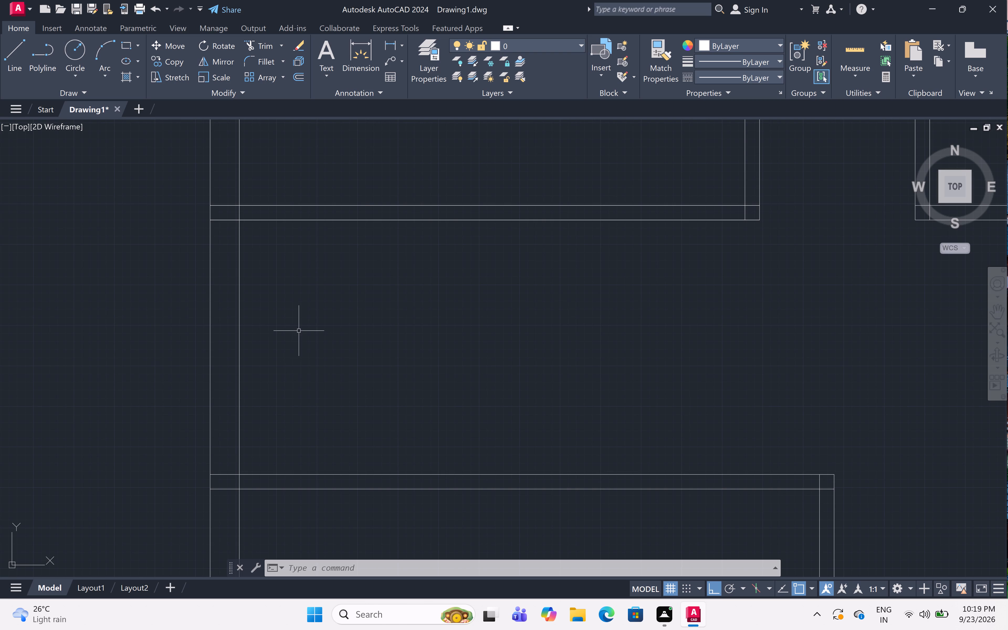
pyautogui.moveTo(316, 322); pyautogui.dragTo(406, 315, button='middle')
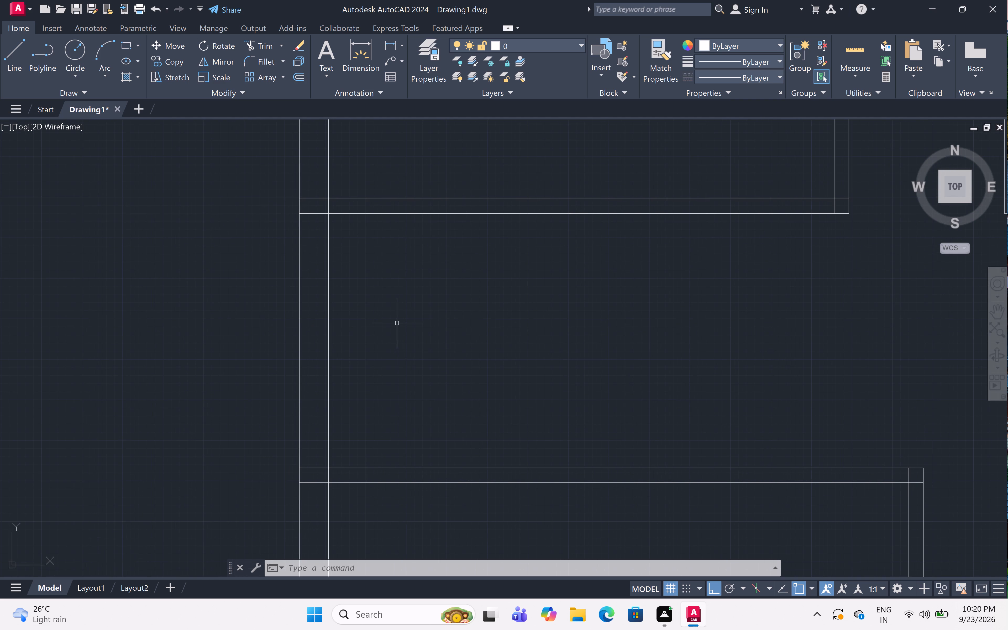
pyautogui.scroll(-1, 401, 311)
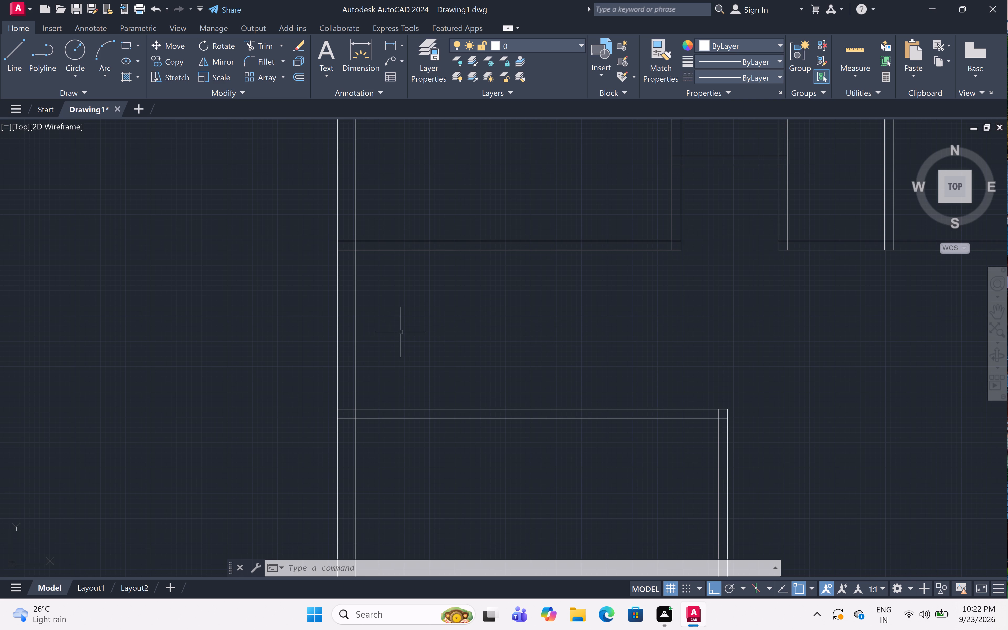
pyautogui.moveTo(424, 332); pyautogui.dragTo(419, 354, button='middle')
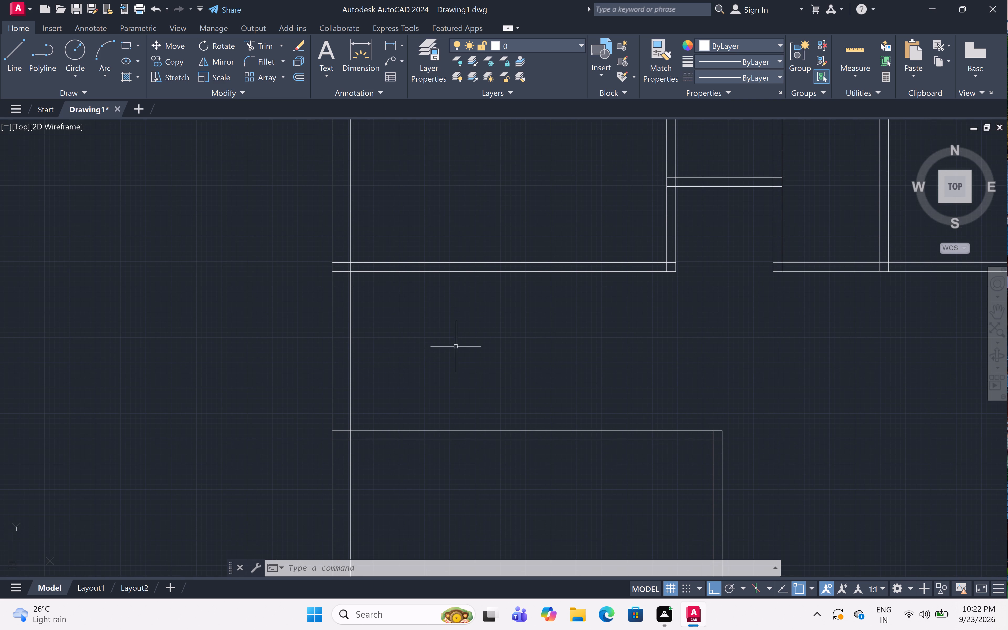
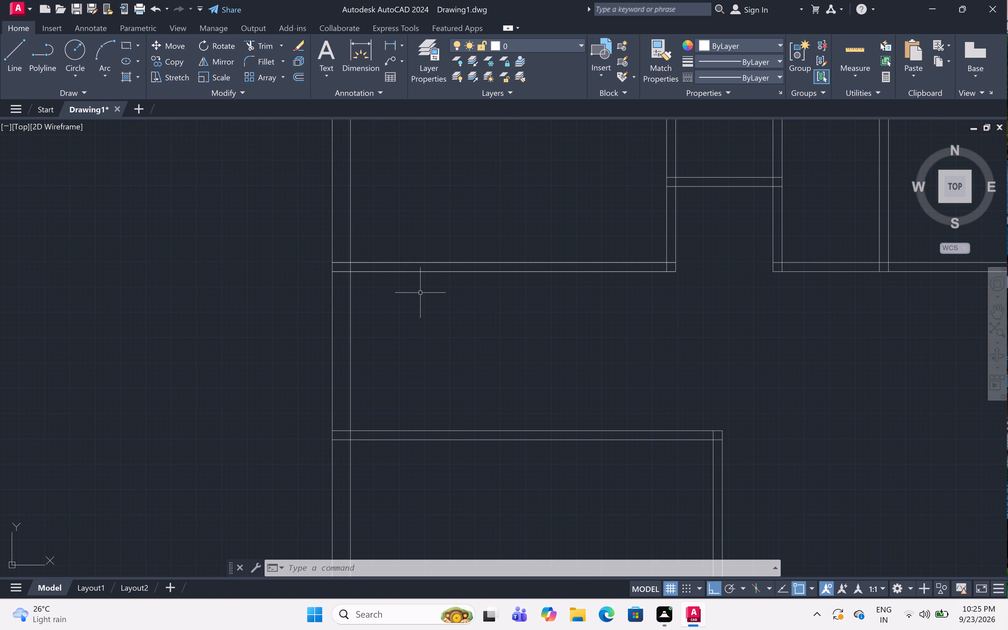
# Examine the passage between the upper and lower rooms where it meets the left outer wall.
pyautogui.scroll(-1, 420, 287)
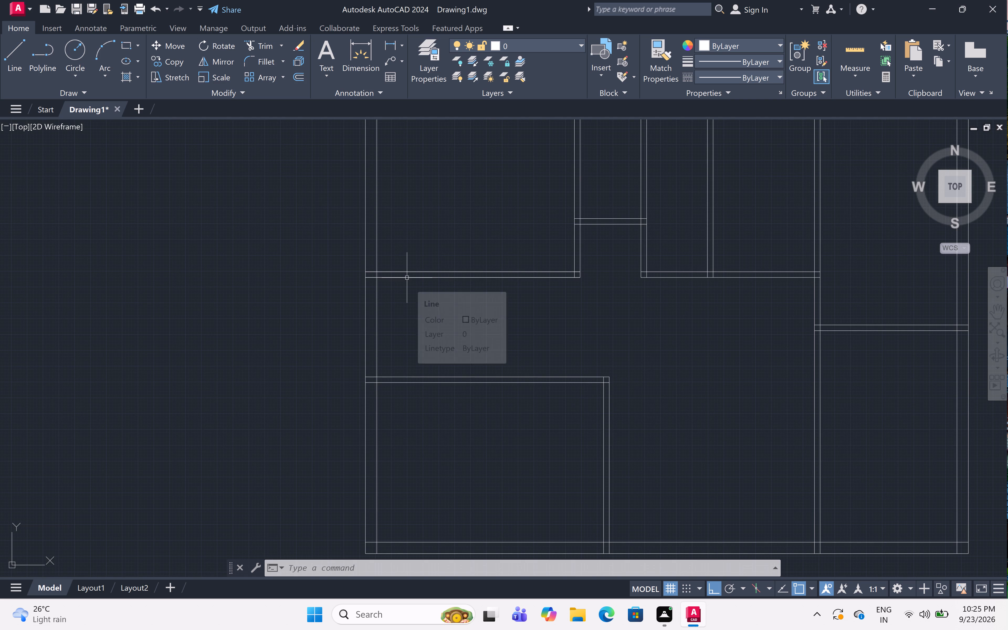
pyautogui.scroll(1, 402, 283)
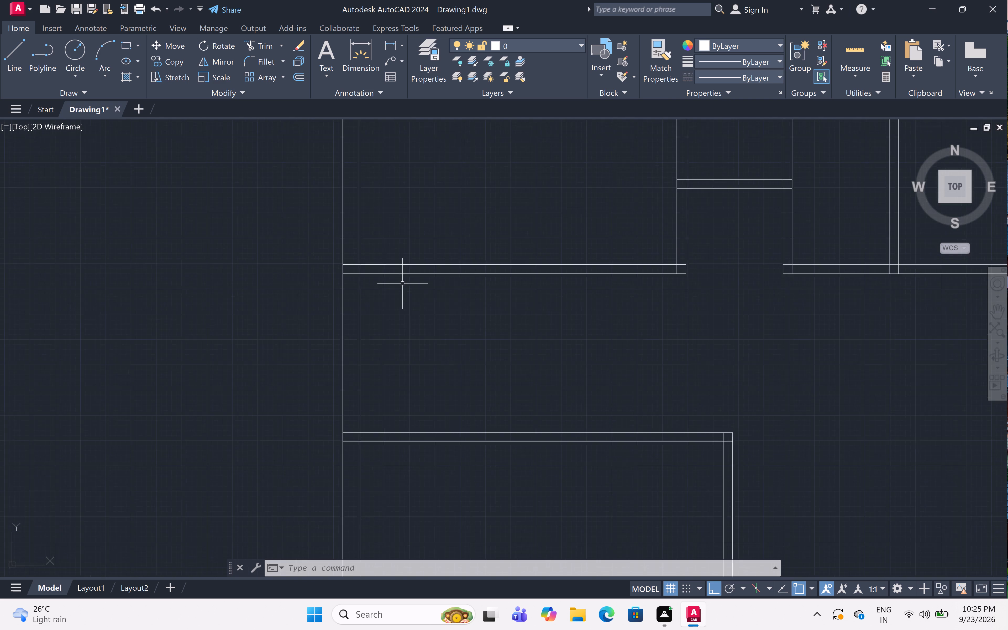
pyautogui.scroll(1, 402, 283)
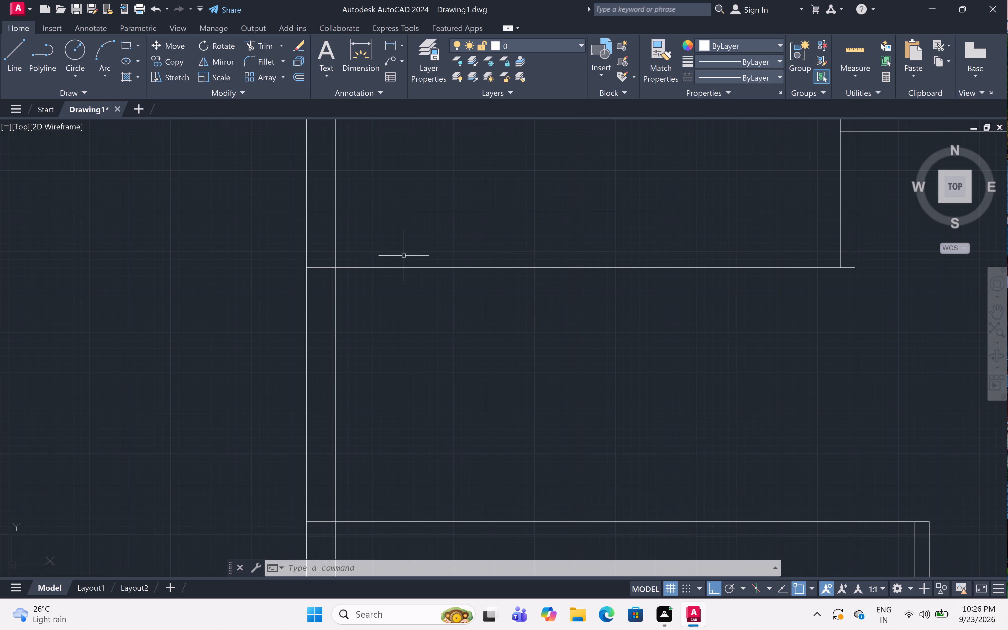
pyautogui.scroll(-2, 409, 265)
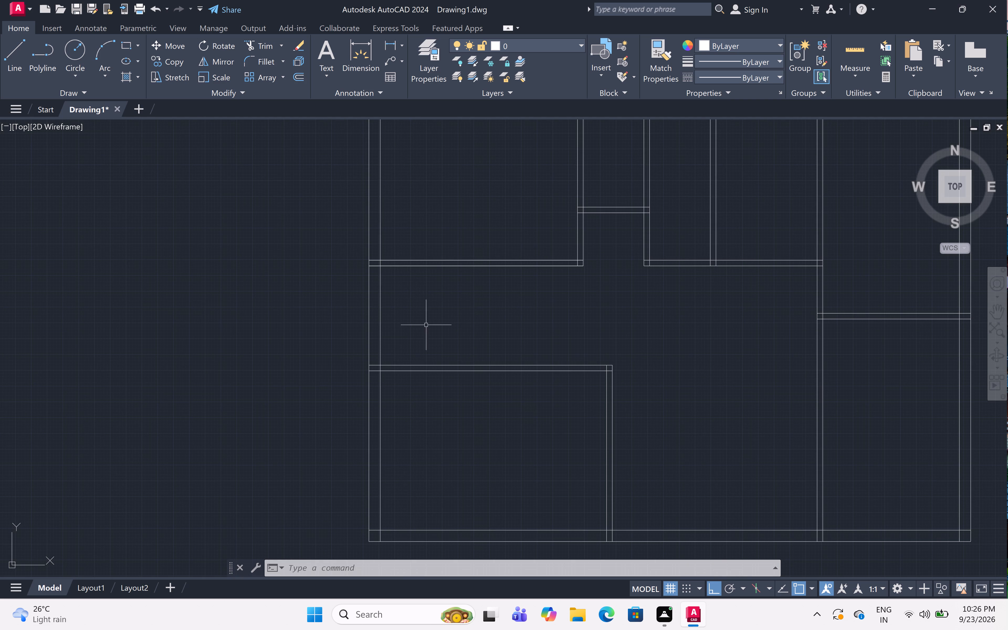
pyautogui.scroll(2, 426, 325)
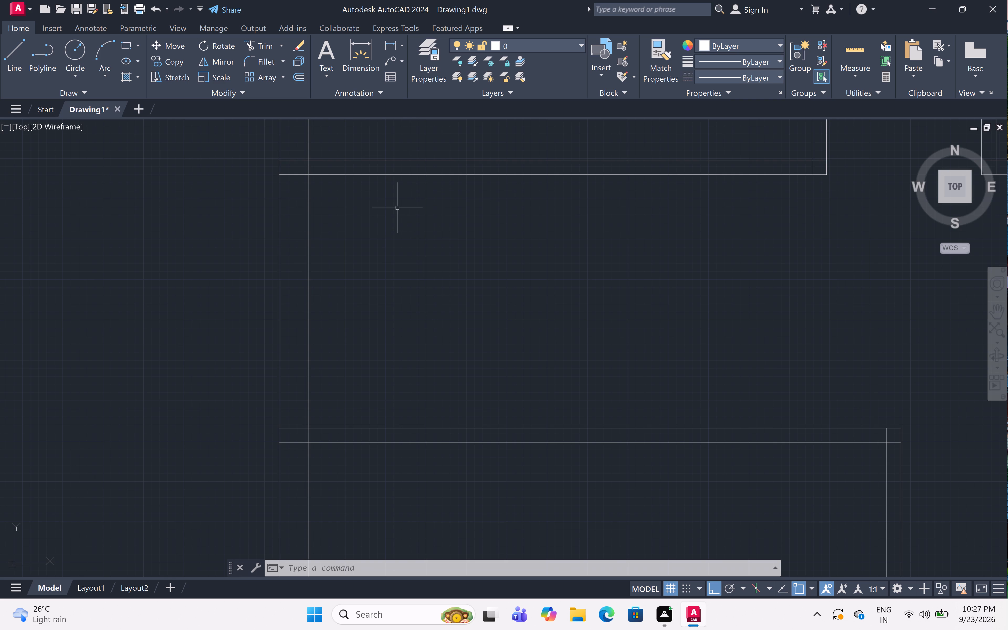
pyautogui.scroll(-1, 367, 207)
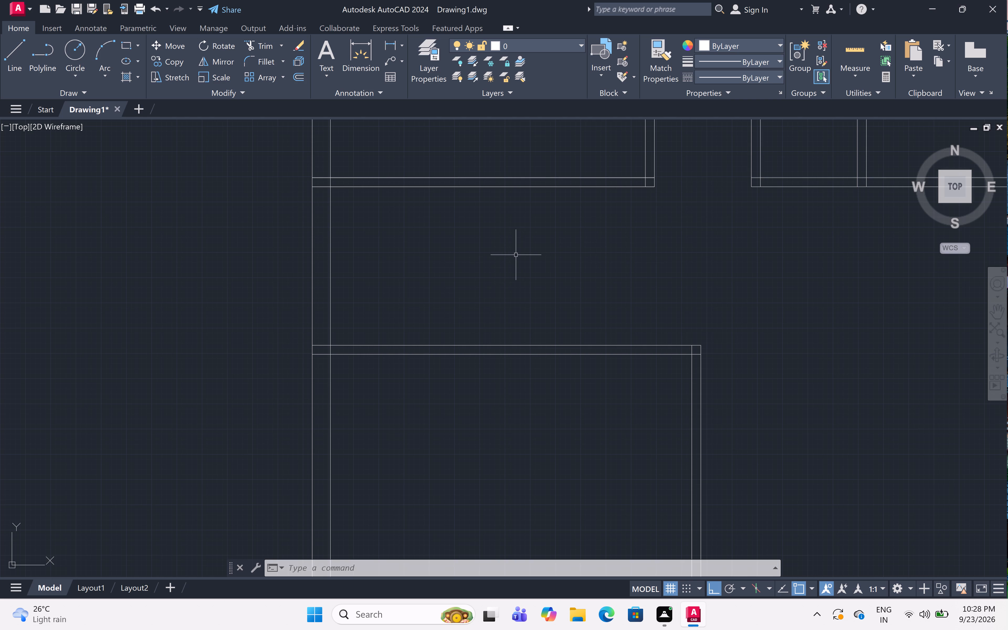
pyautogui.scroll(-1, 516, 255)
pyautogui.middleClick(521, 251)
pyautogui.moveTo(521, 251); pyautogui.dragTo(512, 291, button='middle')
pyautogui.scroll(1, 512, 287)
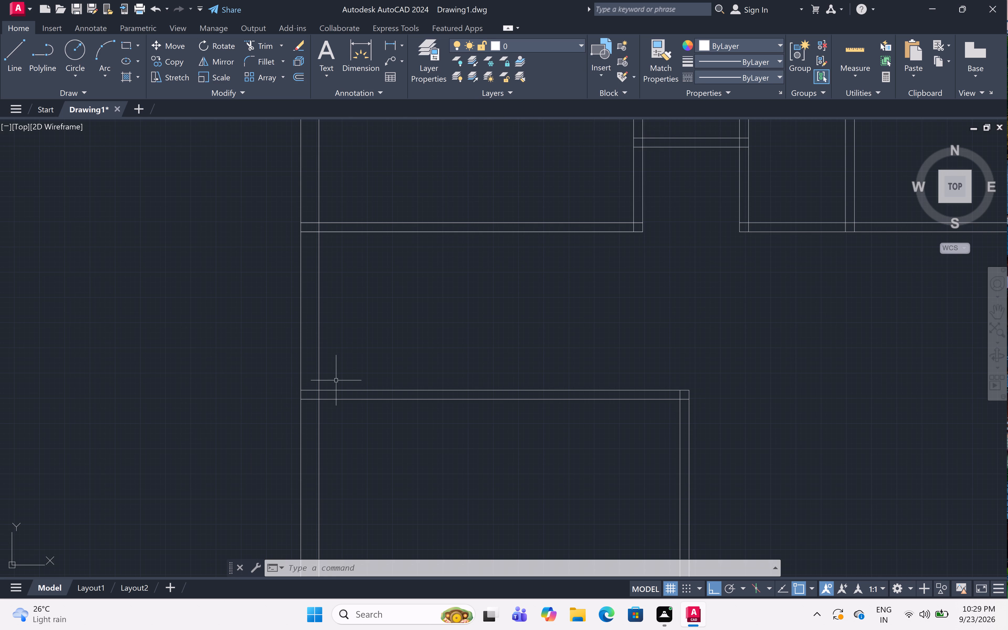
pyautogui.scroll(2, 308, 357)
pyautogui.scroll(-1, 300, 297)
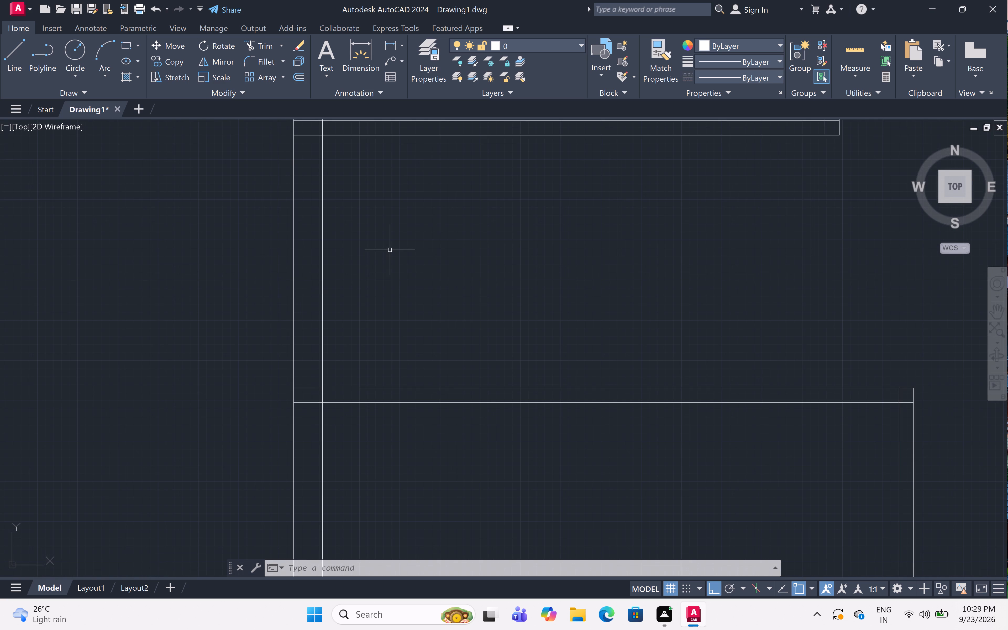
# Draw a 2' horizontal line outward from the left outer wall's outer face, starting at the upper edge of the passage's upper partition.
pyautogui.write('l')
pyautogui.press('space')
pyautogui.scroll(-1, 383, 237)
pyautogui.moveTo(382, 237); pyautogui.dragTo(381, 237, button='middle')
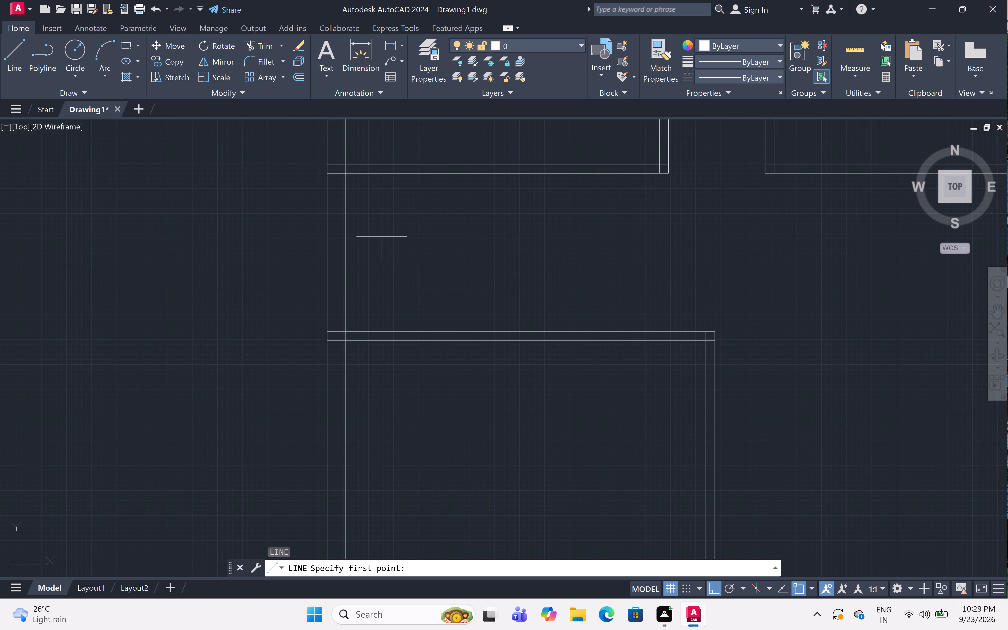
pyautogui.moveTo(381, 237); pyautogui.dragTo(388, 259, button='middle')
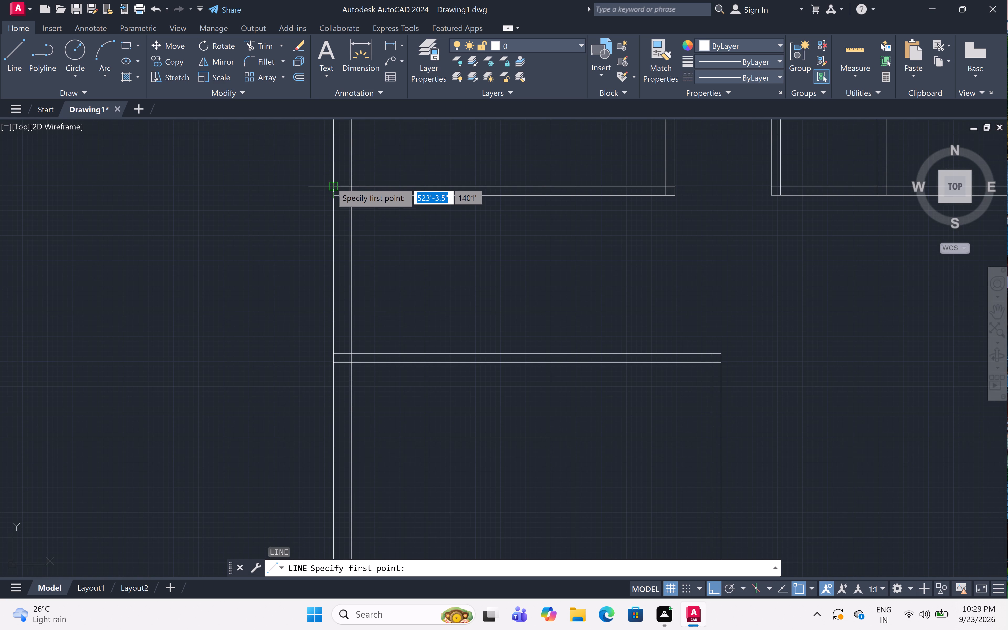
pyautogui.click(332, 186)
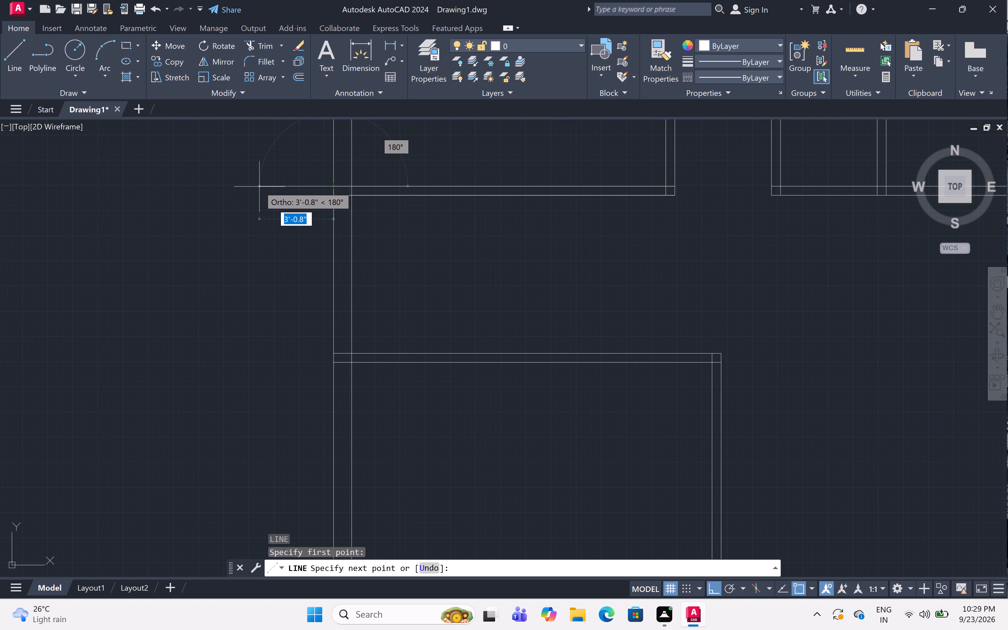
pyautogui.write("2'")
pyautogui.press('space')
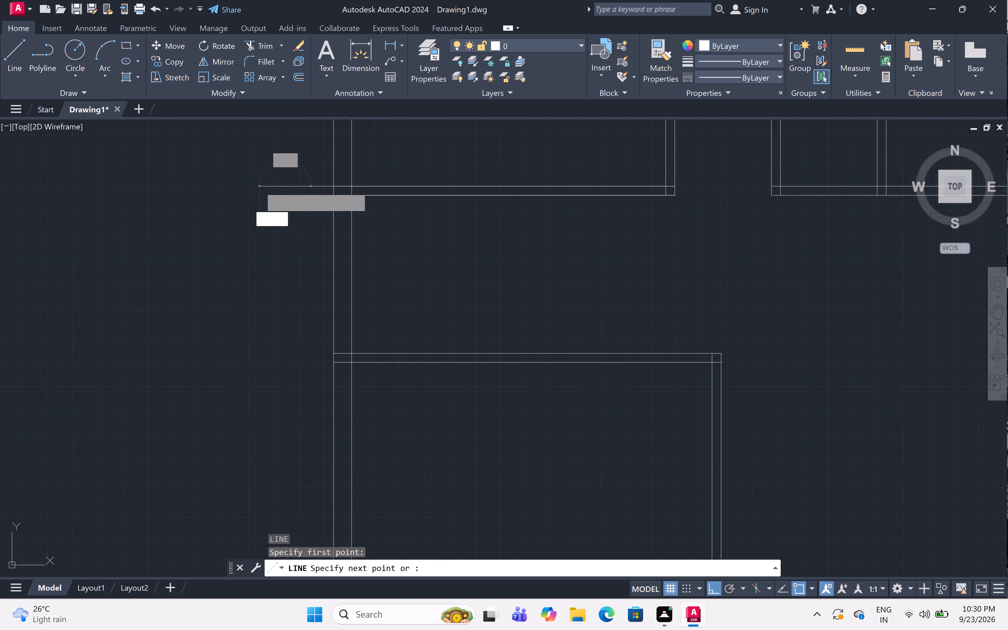
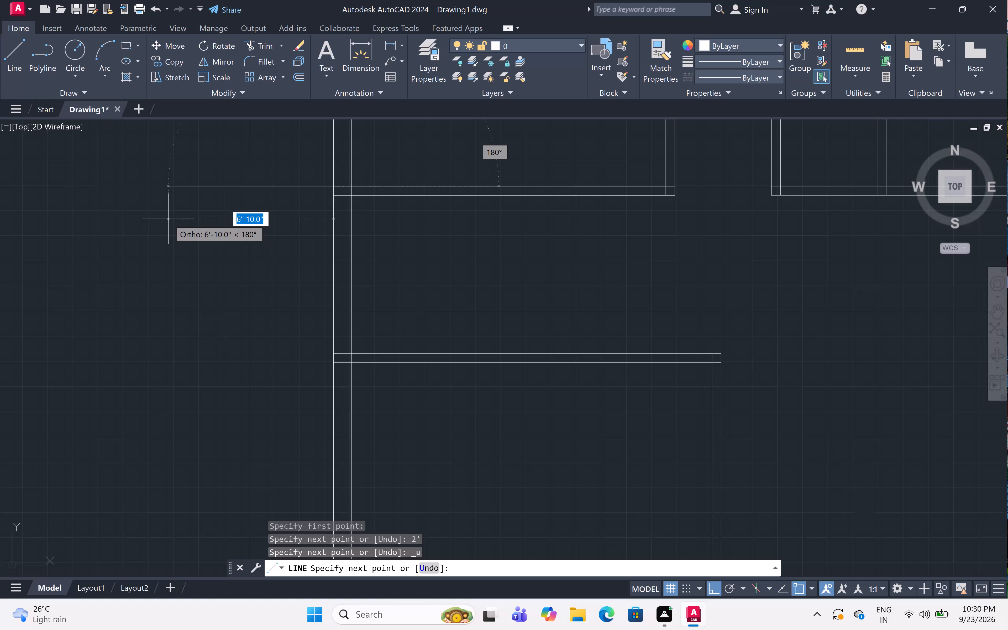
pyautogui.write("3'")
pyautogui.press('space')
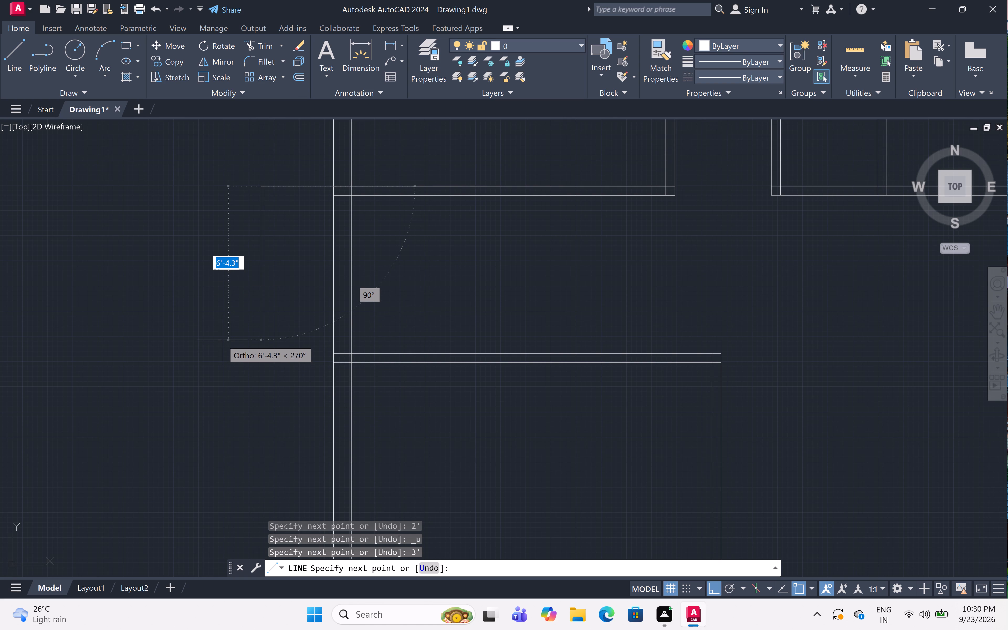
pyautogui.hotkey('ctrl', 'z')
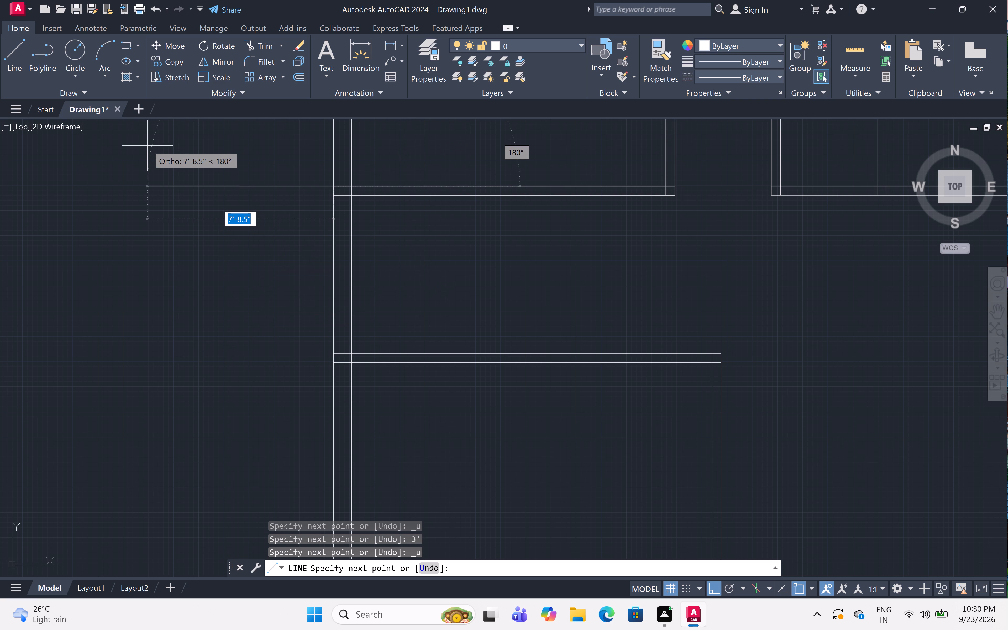
# Draw the projection outline 3' outward from the left outer wall, down level with the passage's lower partition's lower edge, and back to the wall.
pyautogui.write("3'")
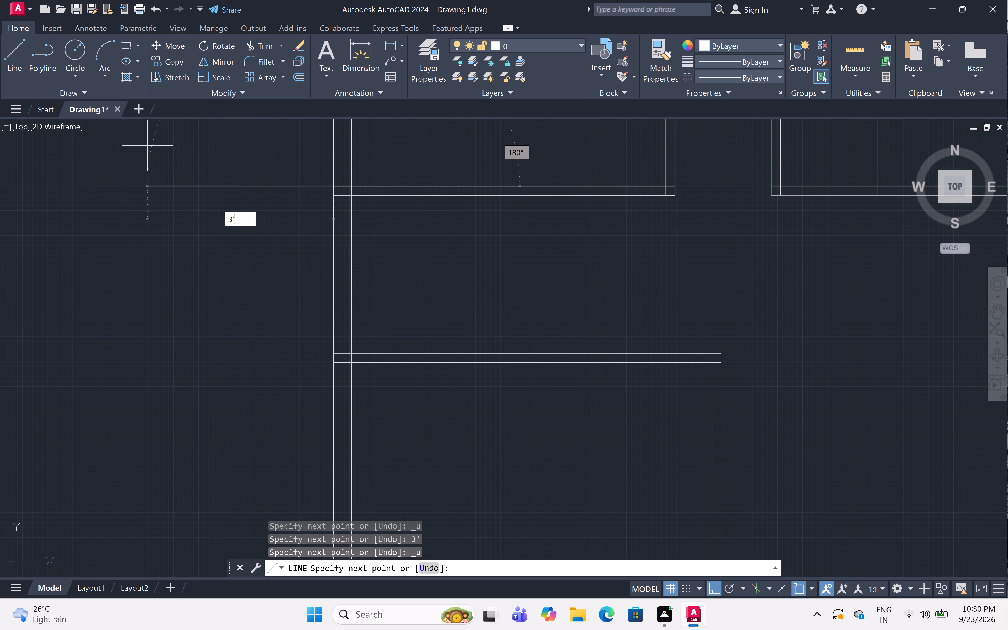
pyautogui.press('space')
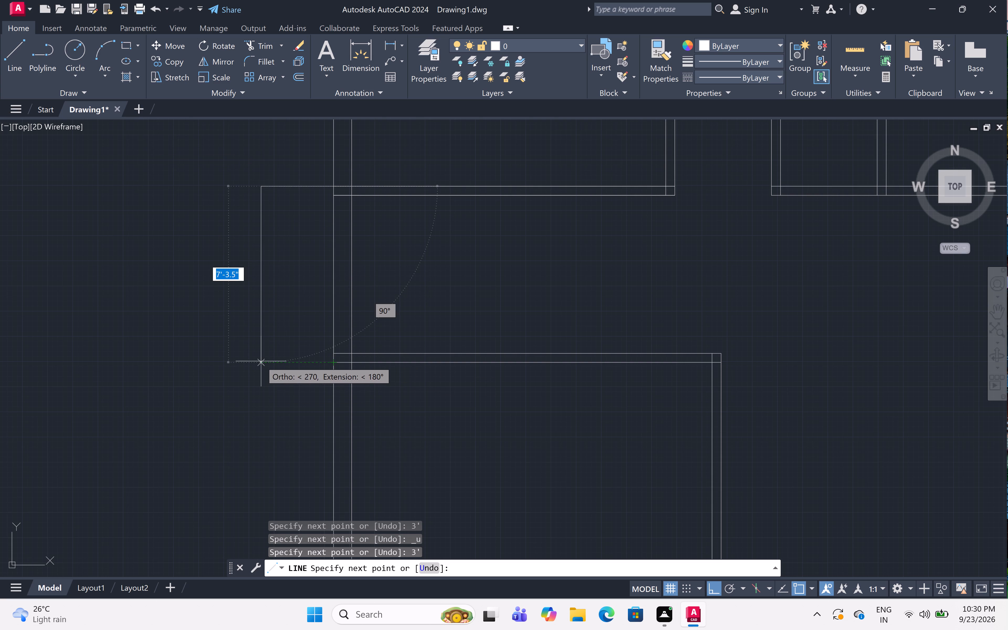
pyautogui.moveTo(261, 362); pyautogui.dragTo(264, 362)
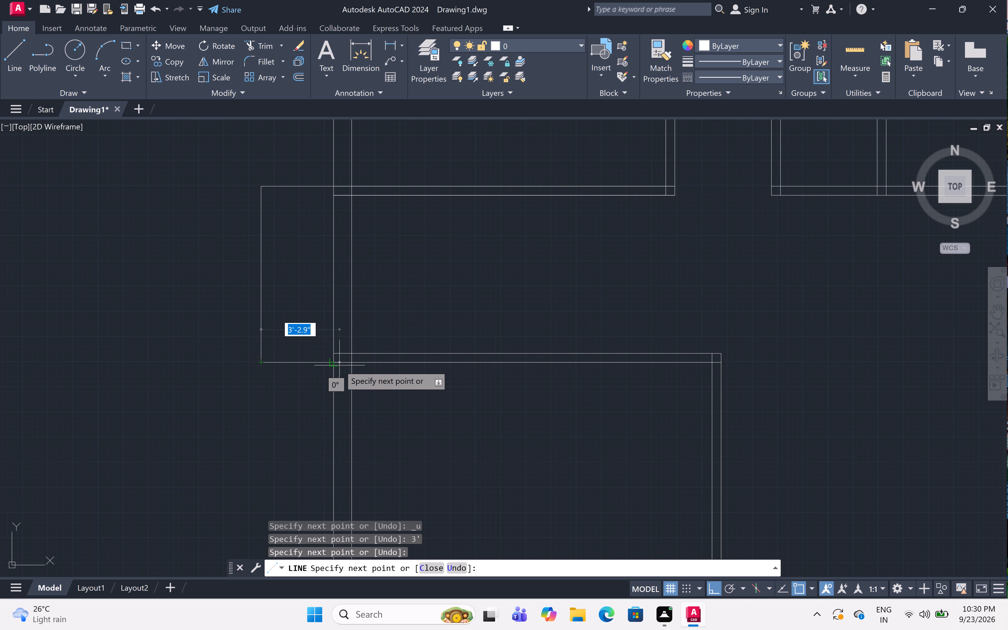
pyautogui.click(329, 361)
pyautogui.press('Escape')
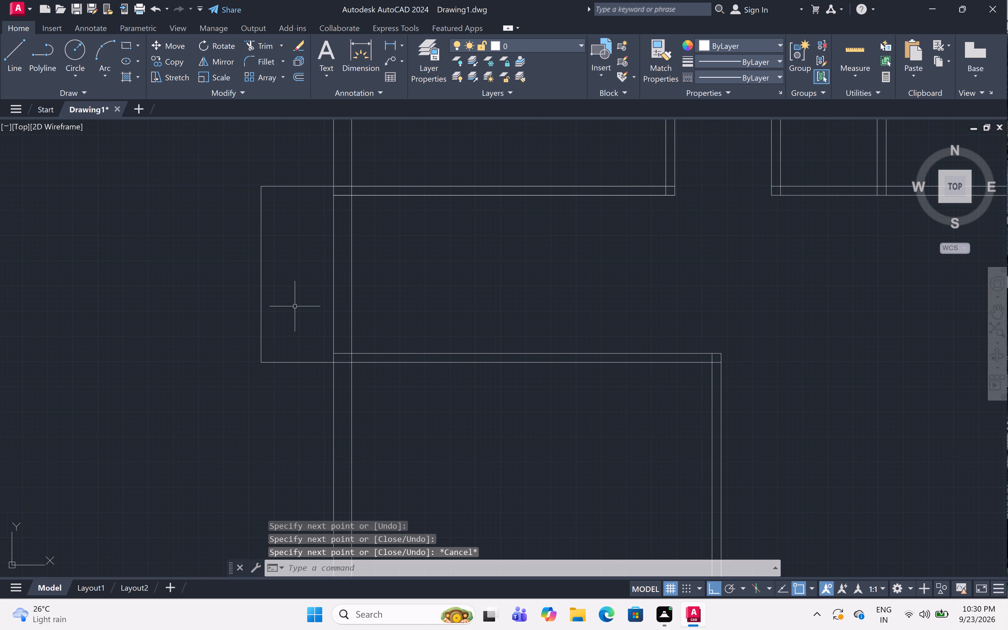
# Offset the projection's vertical, upper and lower outline lines 4.5" inward to form its wall thickness.
pyautogui.write('off')
pyautogui.press('space')
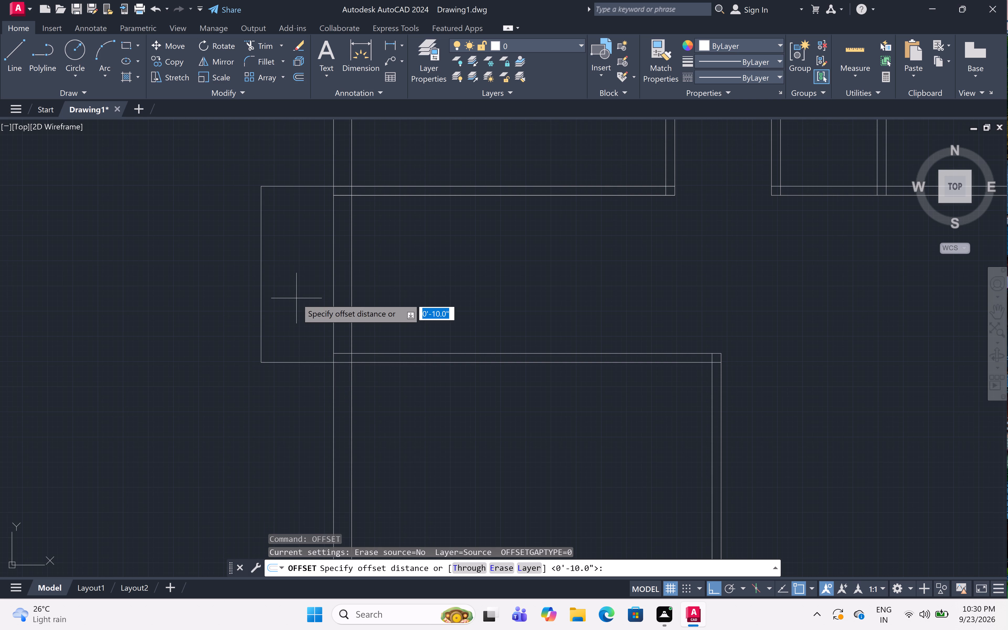
pyautogui.write('4.5"')
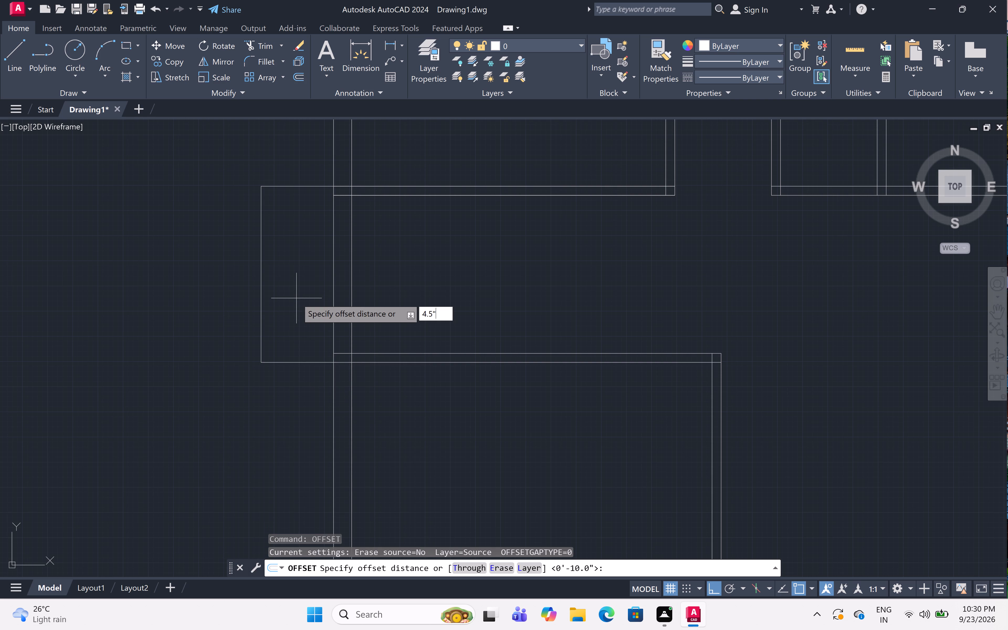
pyautogui.press('space')
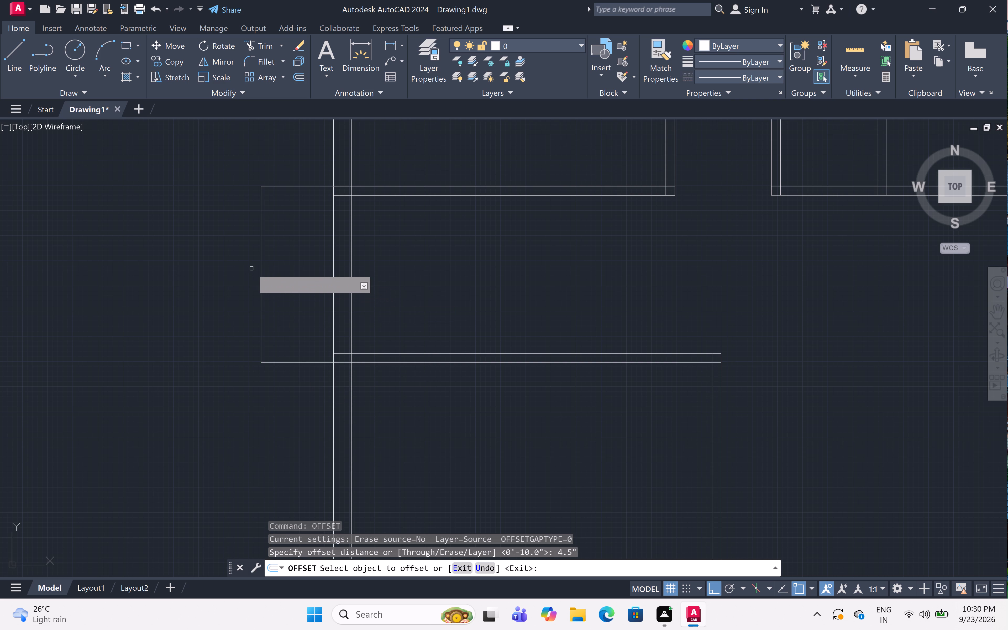
pyautogui.click(262, 268)
pyautogui.click(300, 266)
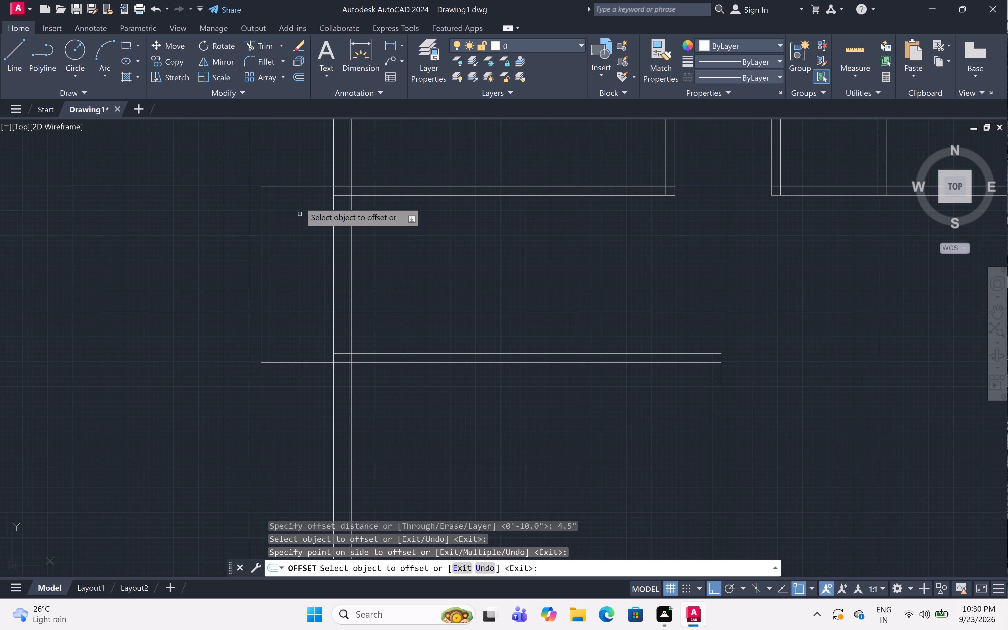
pyautogui.click(296, 187)
pyautogui.moveTo(299, 218); pyautogui.dragTo(299, 222)
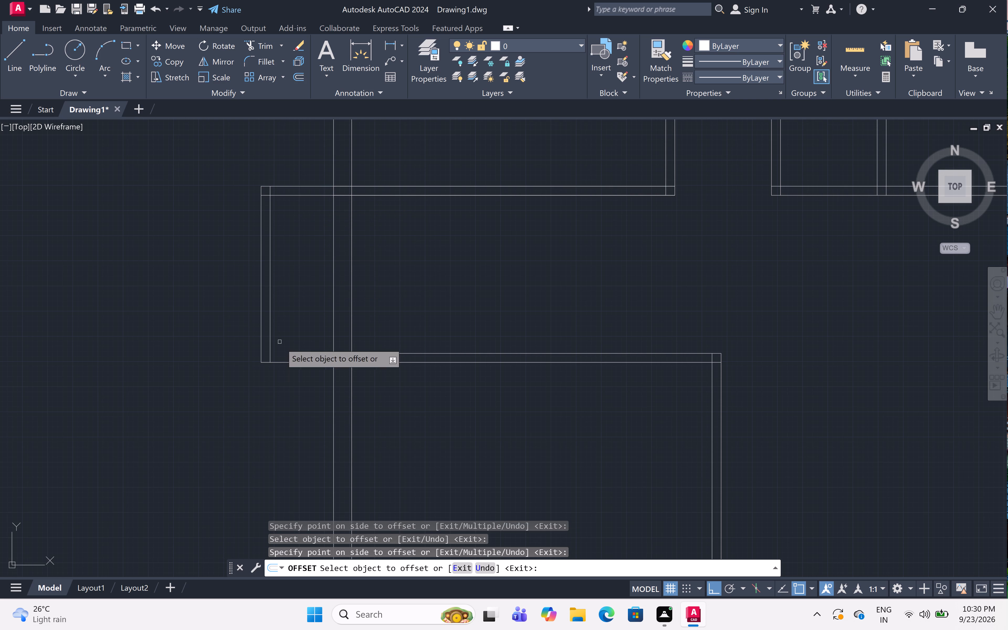
pyautogui.moveTo(293, 362); pyautogui.dragTo(292, 358)
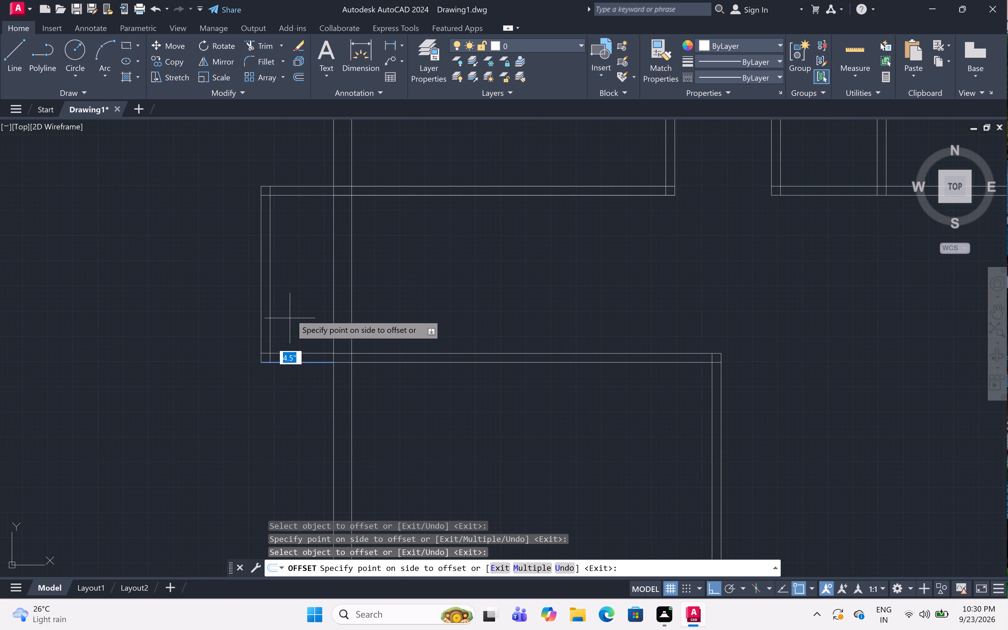
pyautogui.click(292, 310)
pyautogui.press('Escape')
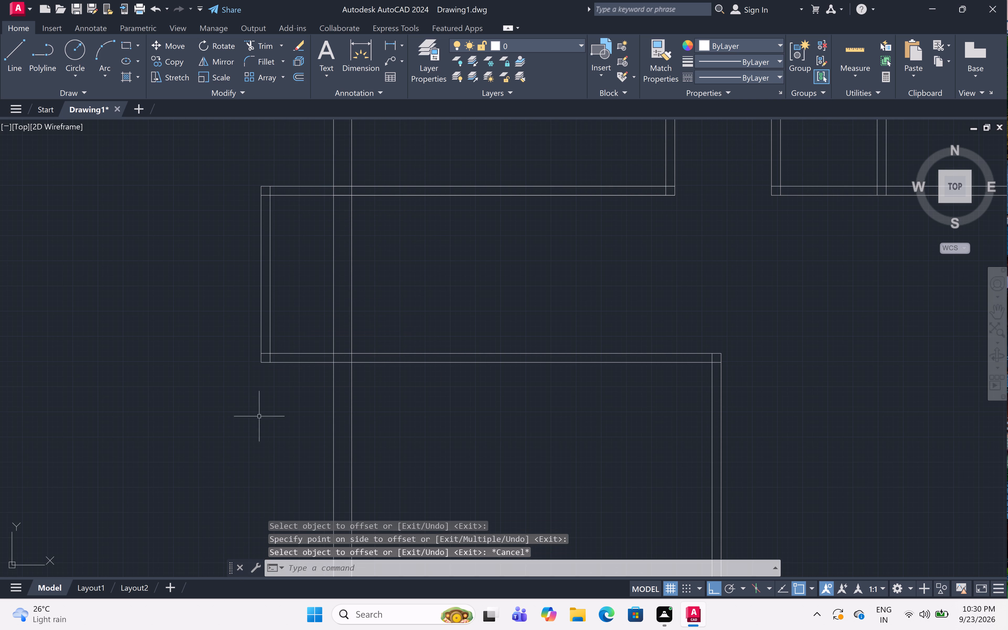
# Trim the overlapping inner wall lines at the projection's lower and upper outer corners.
pyautogui.write('tr')
pyautogui.press('space')
pyautogui.scroll(3, 271, 356)
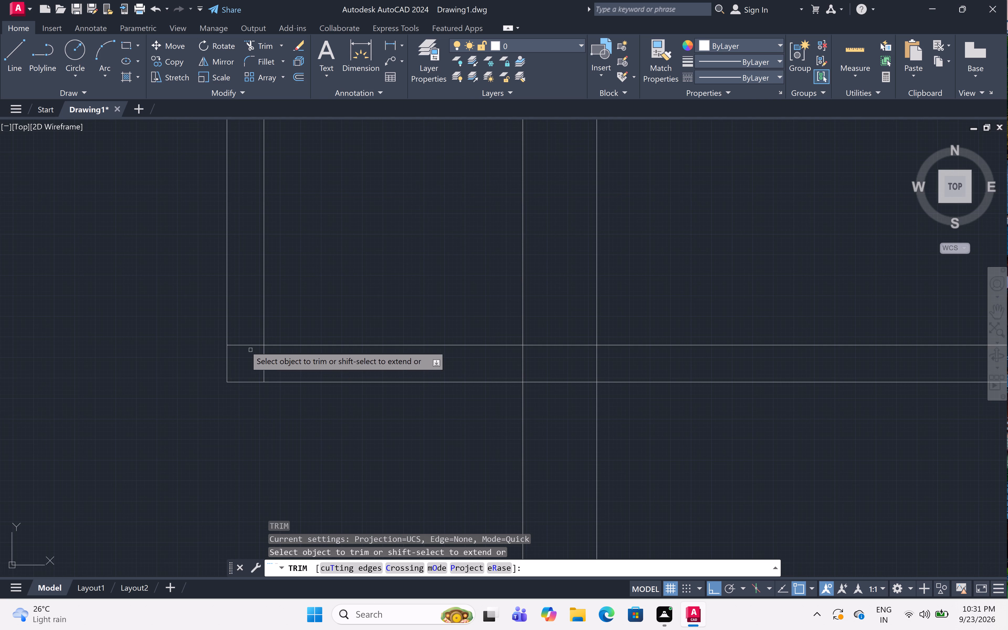
pyautogui.click(240, 332)
pyautogui.click(271, 368)
pyautogui.scroll(-1, 269, 366)
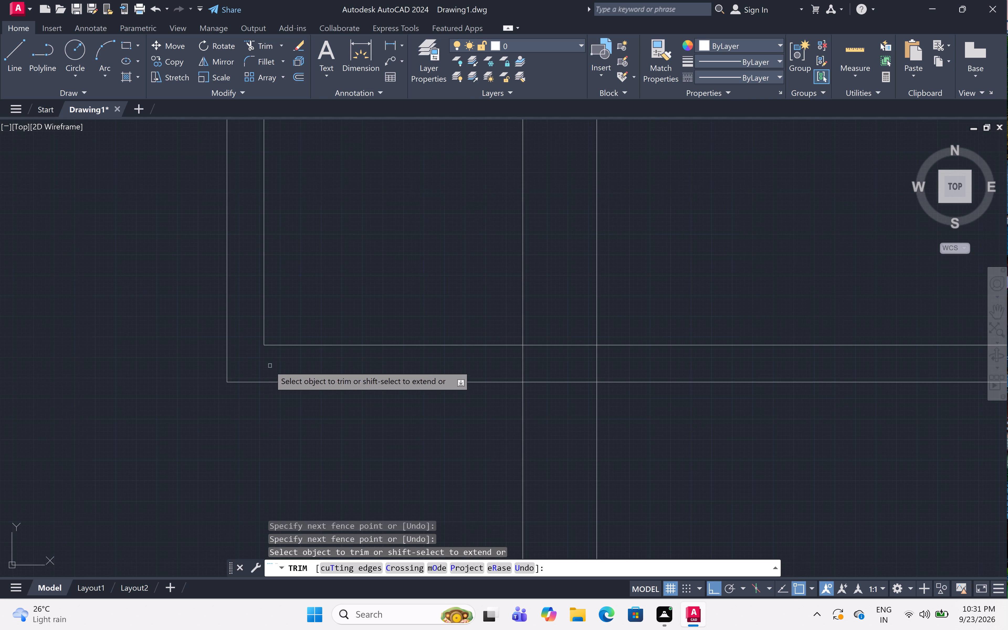
pyautogui.scroll(-3, 269, 366)
pyautogui.scroll(5, 264, 261)
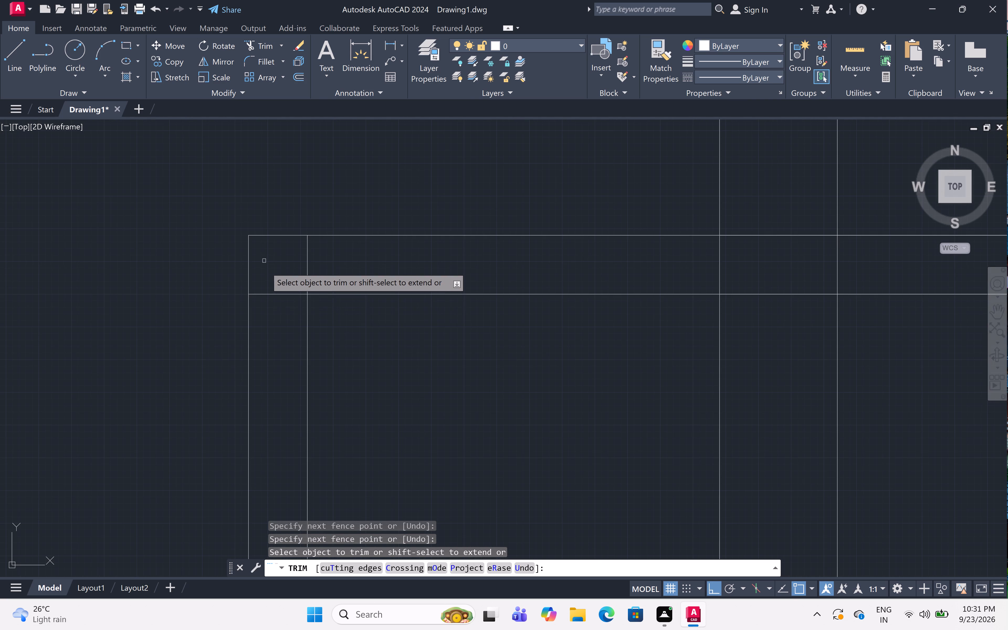
pyautogui.click(264, 309)
pyautogui.click(316, 258)
pyautogui.scroll(-5, 316, 258)
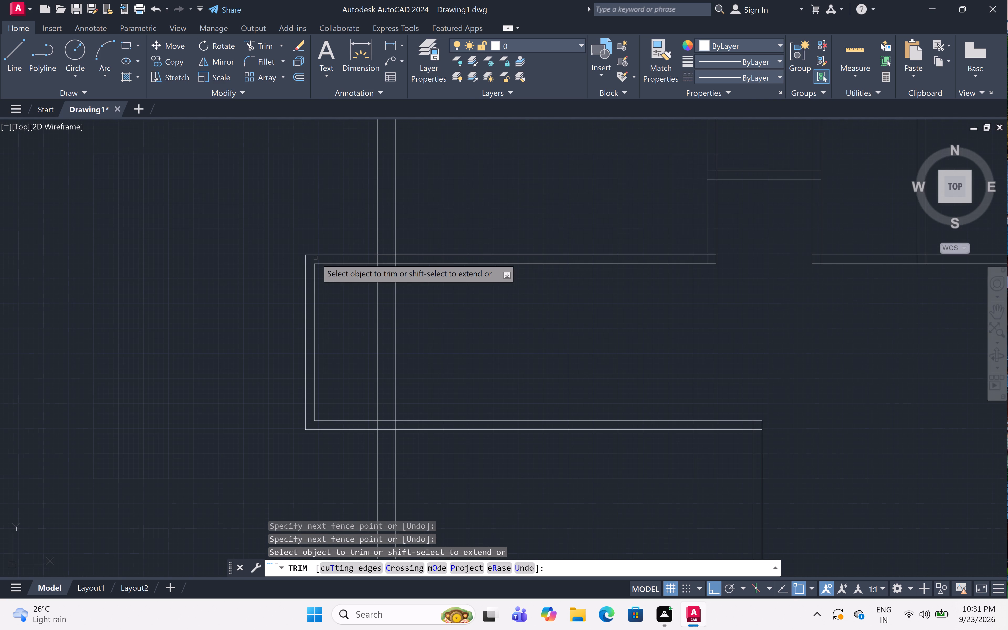
# Trim both left outer wall lines across the passage so it opens into the projection.
pyautogui.click(413, 293)
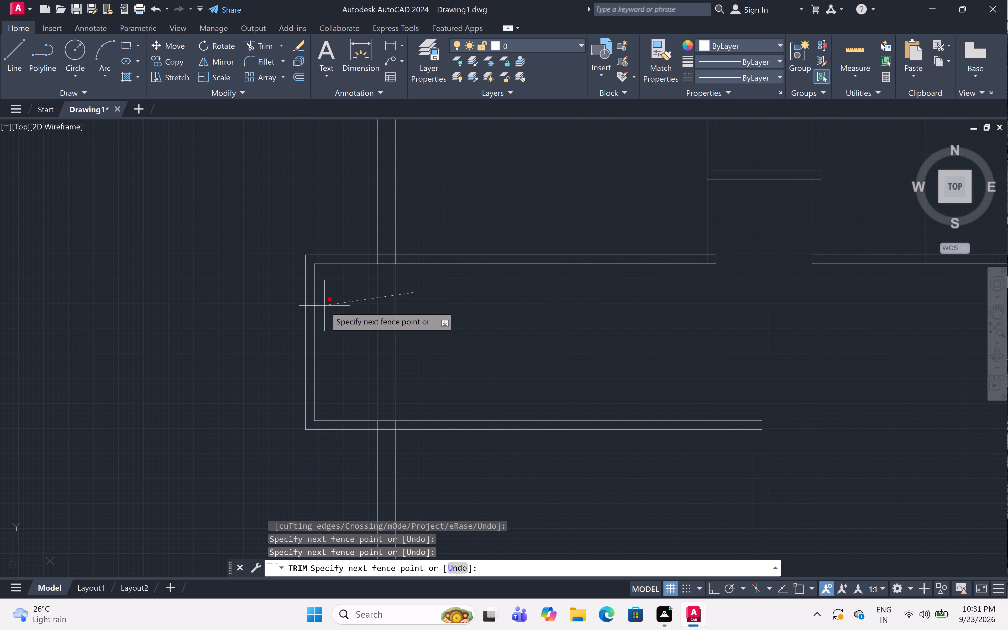
pyautogui.click(325, 306)
pyautogui.scroll(3, 375, 256)
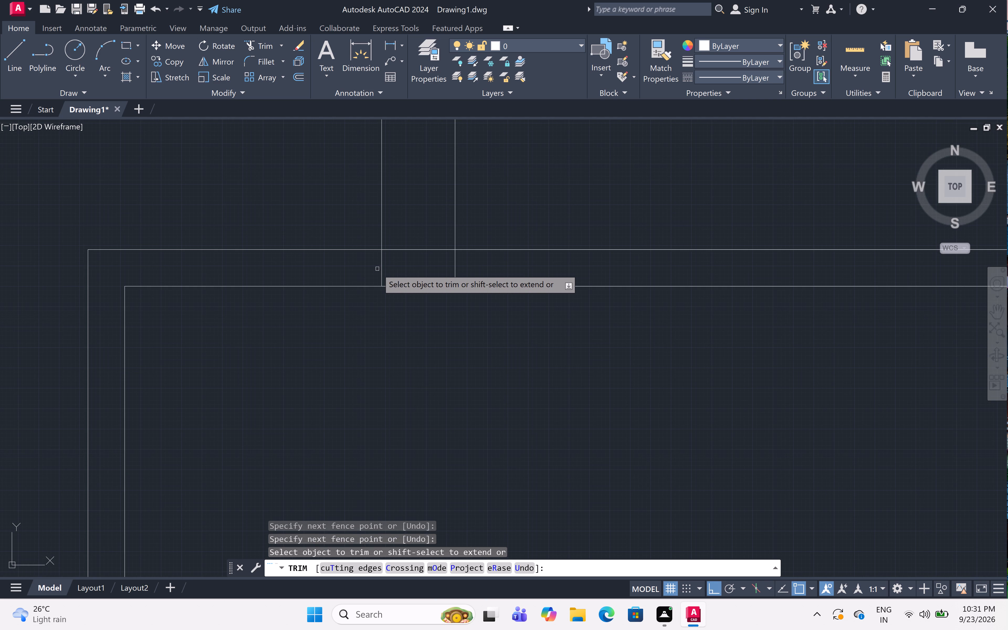
pyautogui.scroll(-6, 377, 269)
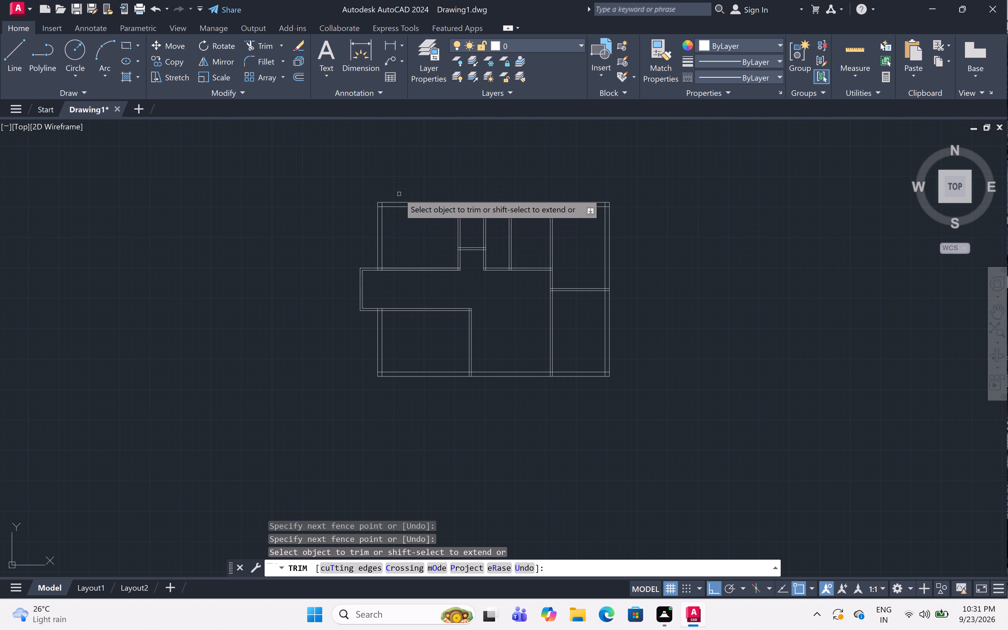
pyautogui.scroll(2, 419, 184)
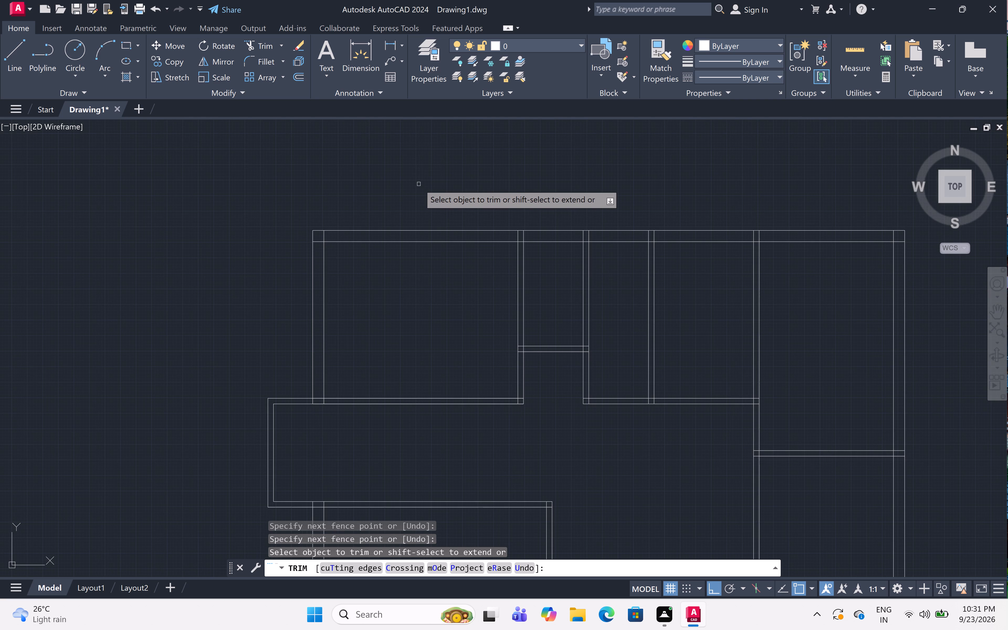
pyautogui.press('Escape')
pyautogui.press('Escape')
pyautogui.press('Escape')
pyautogui.press('Escape')
pyautogui.press('Escape')
pyautogui.press('Escape')
pyautogui.press('Escape')
pyautogui.press('Escape')
pyautogui.press('Escape')
pyautogui.press('Escape')
pyautogui.press('Escape')
pyautogui.press('Escape')
pyautogui.press('Escape')
pyautogui.press('Escape')
pyautogui.press('Escape')
pyautogui.press('Escape')
pyautogui.press('Escape')
pyautogui.press('Escape')
pyautogui.press('Escape')
pyautogui.press('Escape')
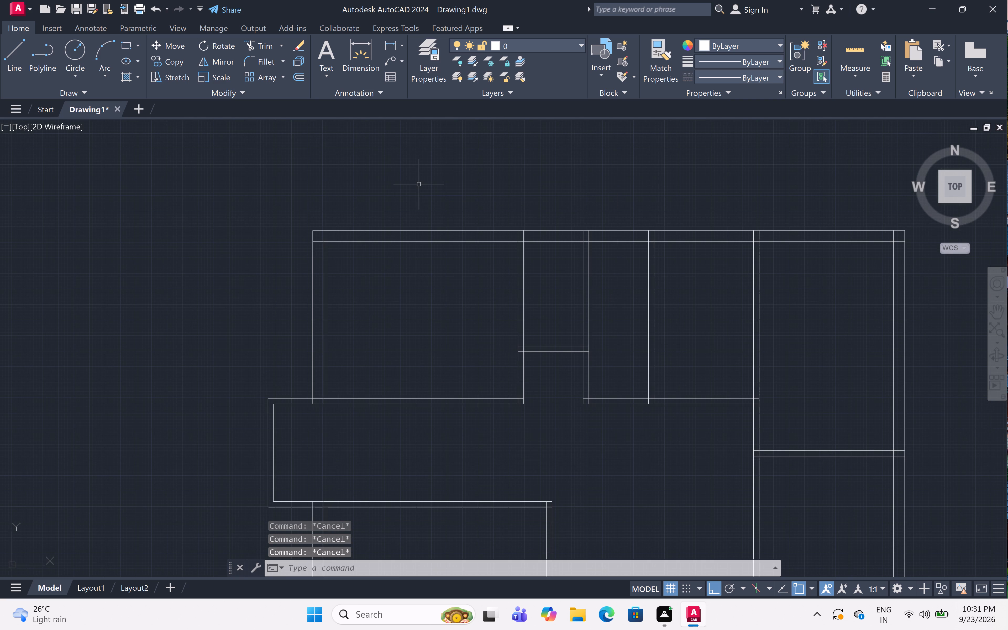
# Draw a 9" by 9" square with lines where the left outer wall meets the passage's upper partition, starting at the partition's upper edge.
pyautogui.write('l')
pyautogui.press('space')
pyautogui.scroll(-4, 414, 216)
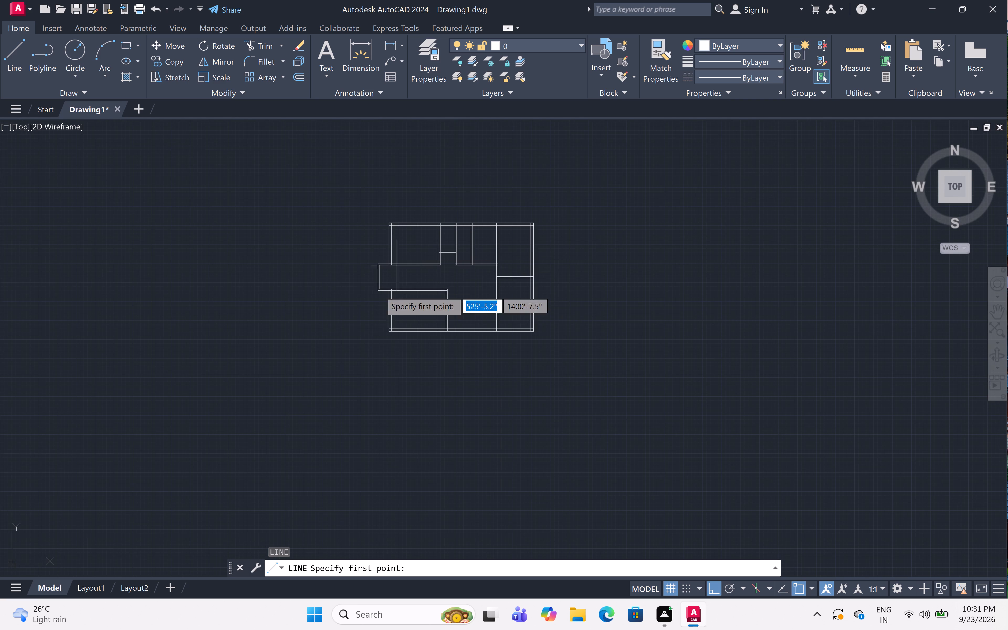
pyautogui.scroll(5, 391, 262)
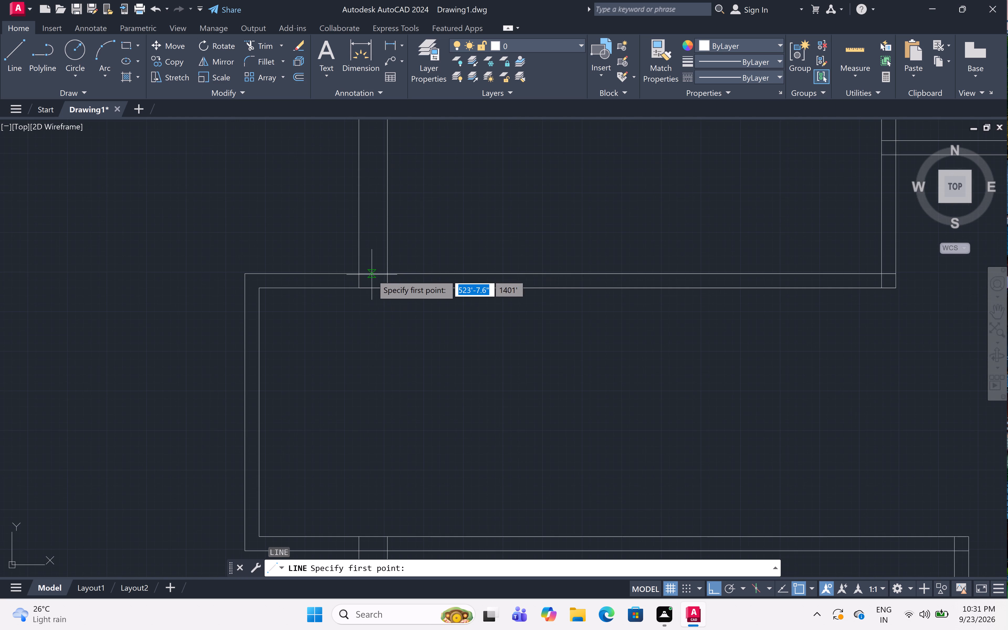
pyautogui.click(361, 274)
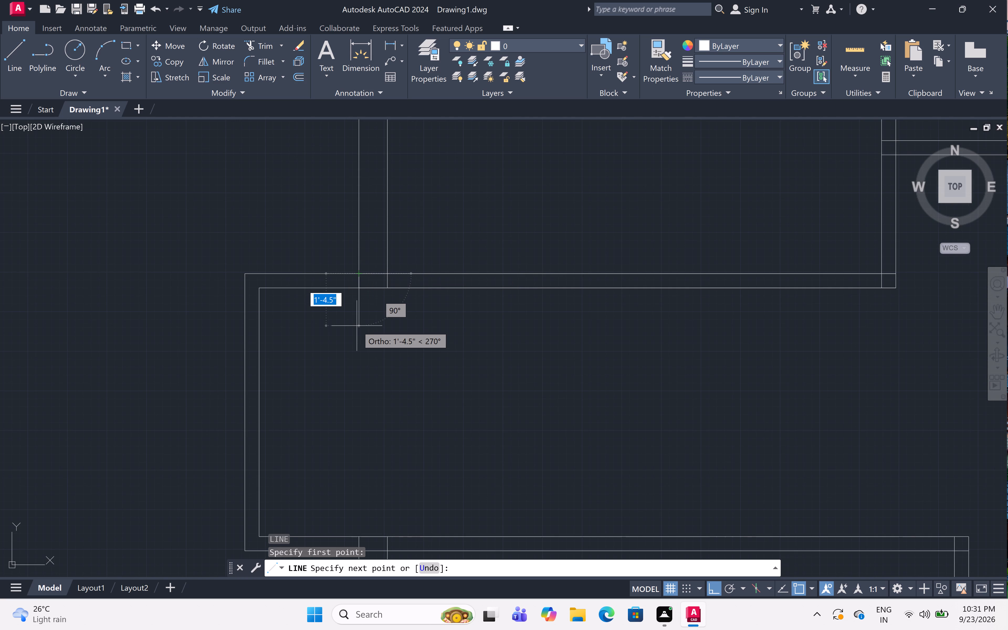
pyautogui.write('9"')
pyautogui.press('space')
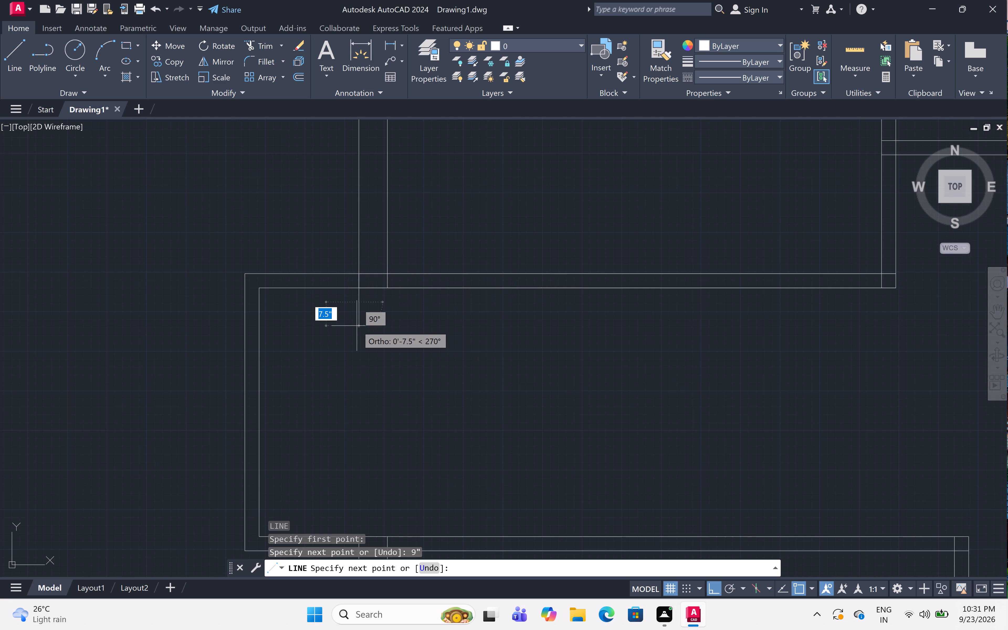
pyautogui.write('9"')
pyautogui.press('space')
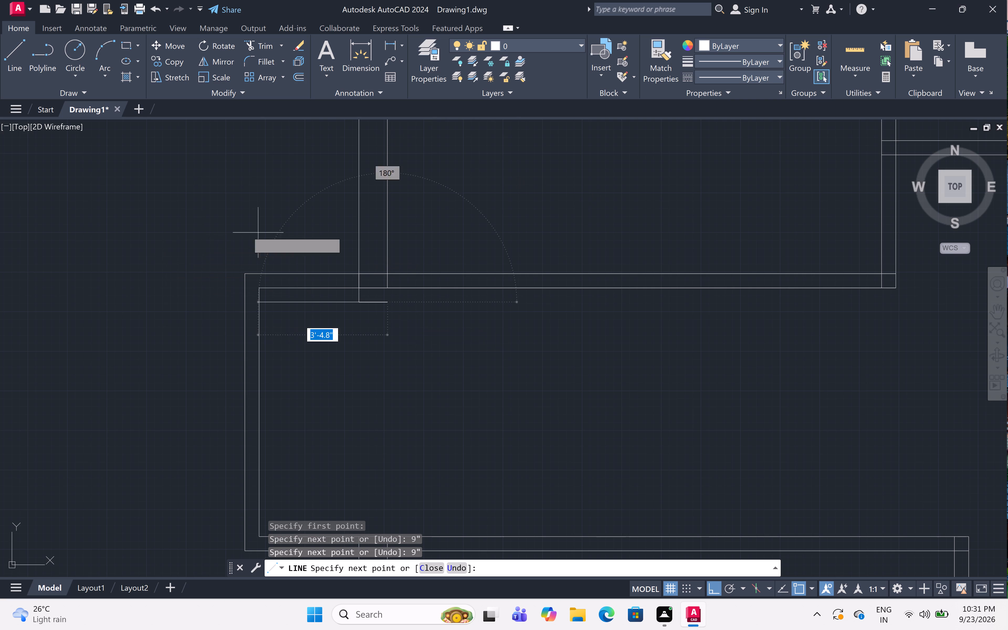
pyautogui.click(382, 272)
pyautogui.press('Escape')
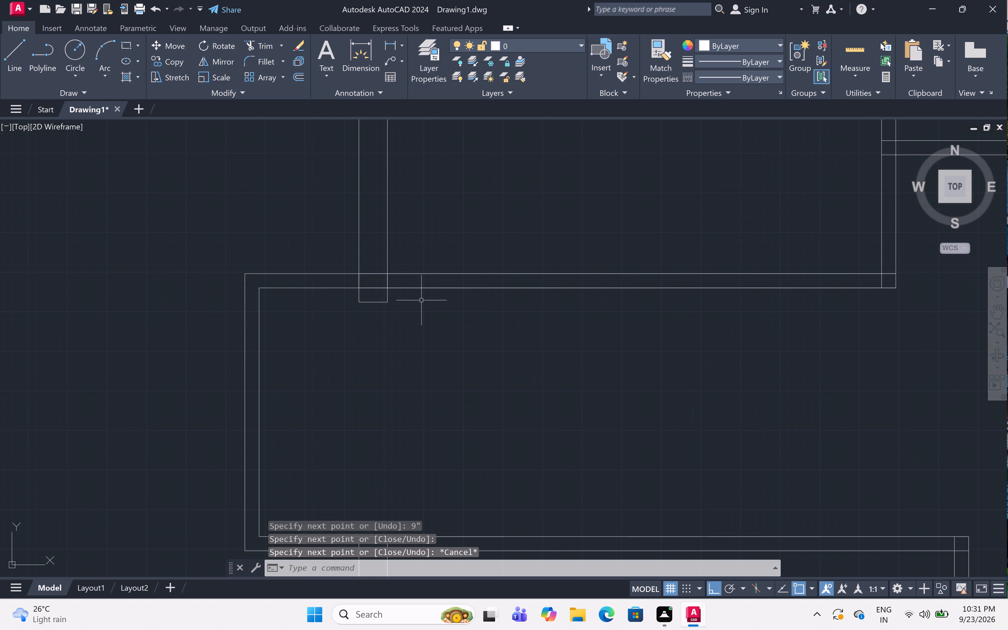
# Trim the upper partition's lower line out of the 9" square at the left outer wall.
pyautogui.press('t')
pyautogui.press('r')
pyautogui.press('space')
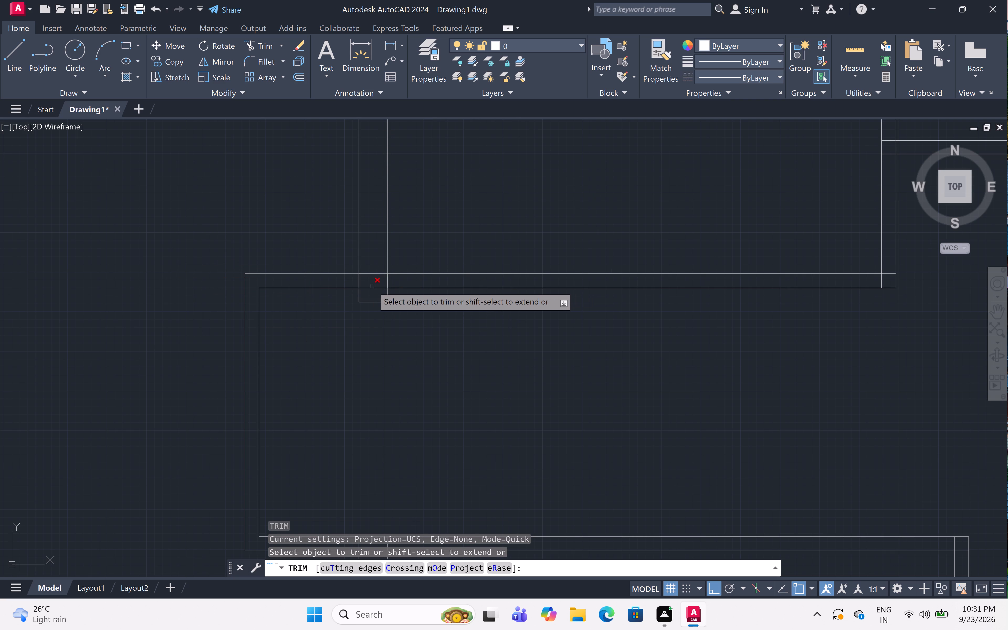
pyautogui.click(372, 286)
pyautogui.click(372, 289)
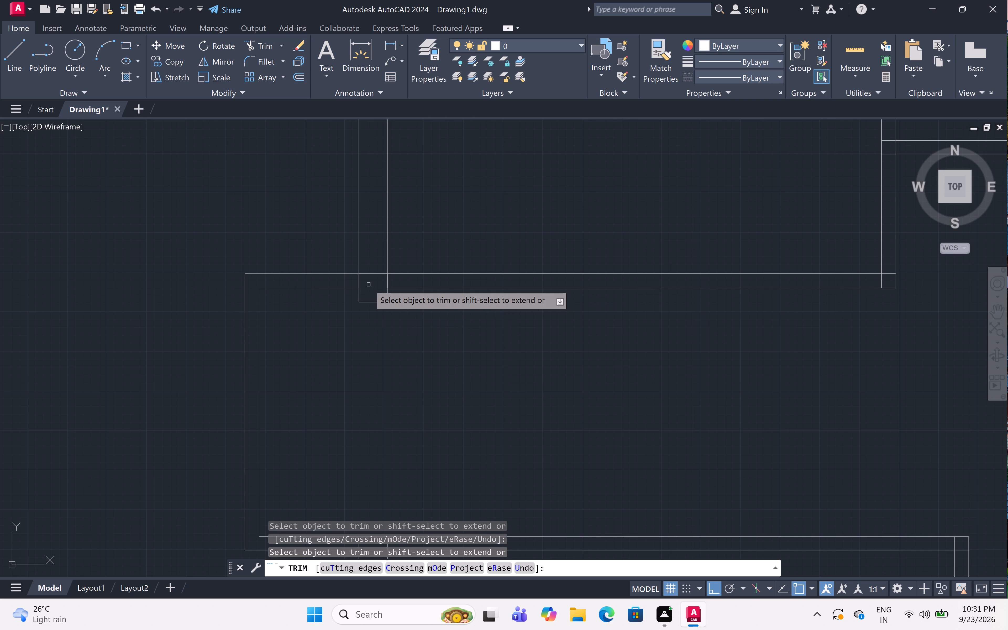
pyautogui.press('Escape')
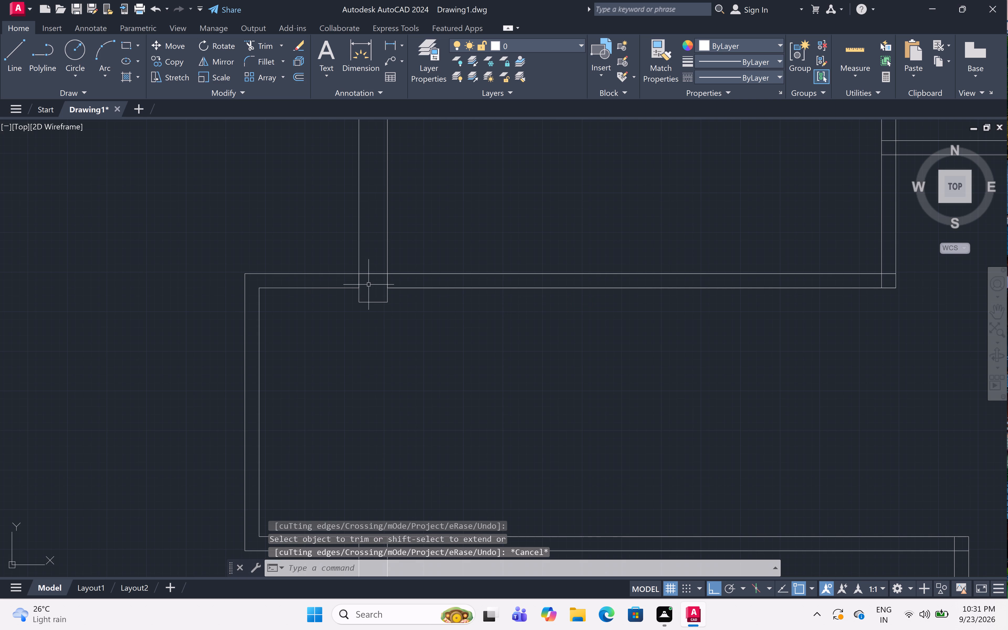
# Draw a 9" by 9" square with lines where the left outer wall meets the passage's lower partition, starting at the partition's upper edge.
pyautogui.scroll(-3, 512, 390)
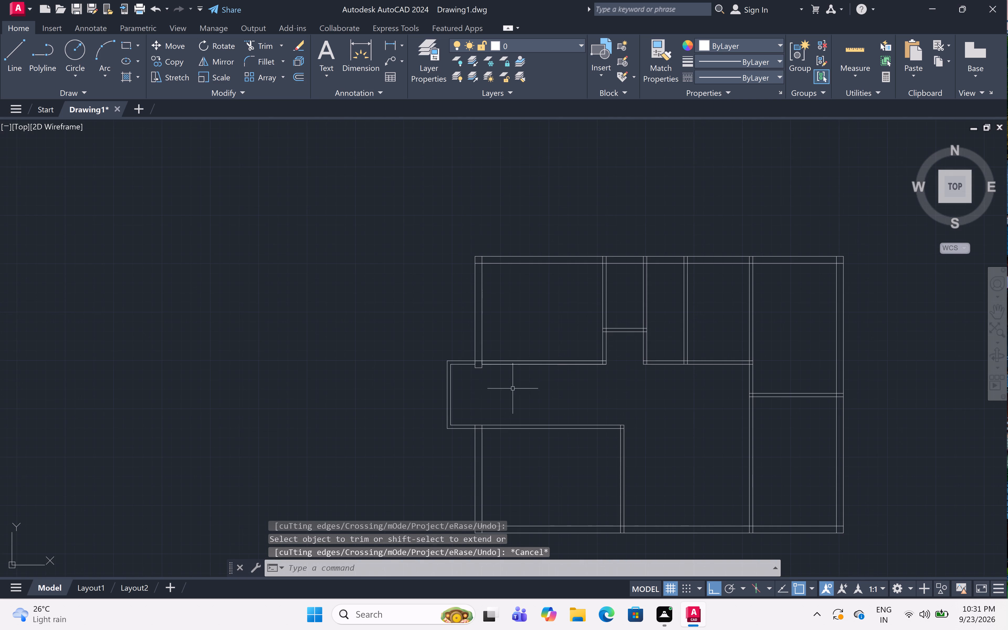
pyautogui.scroll(3, 491, 471)
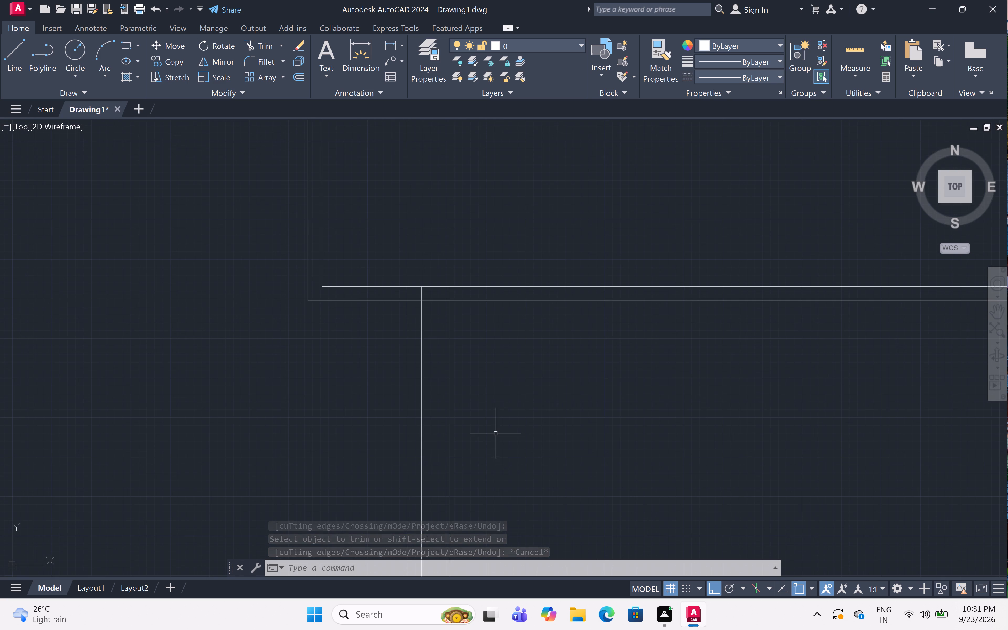
pyautogui.write('l')
pyautogui.press('space')
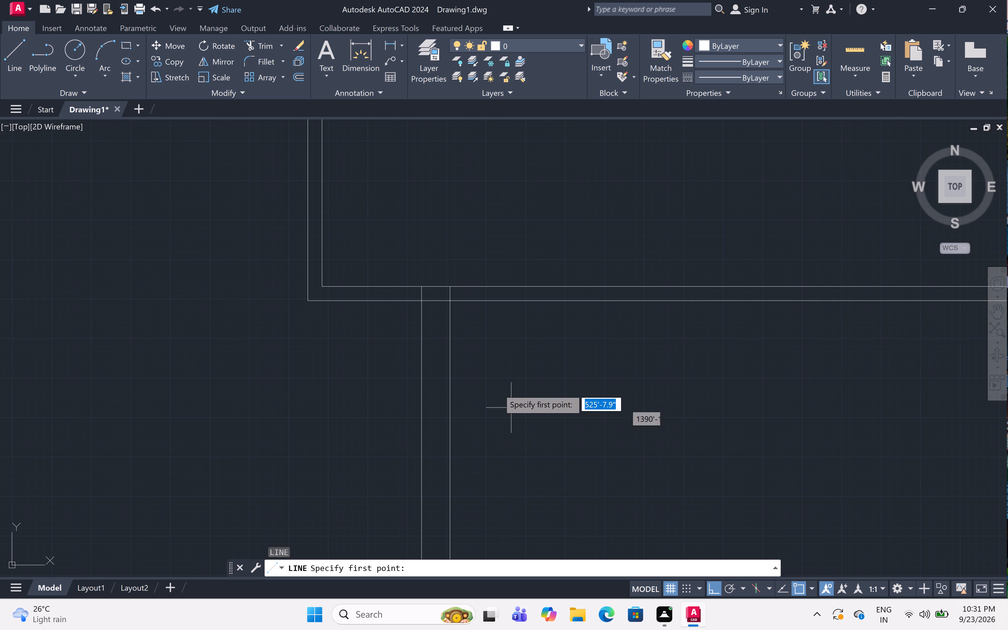
pyautogui.click(420, 285)
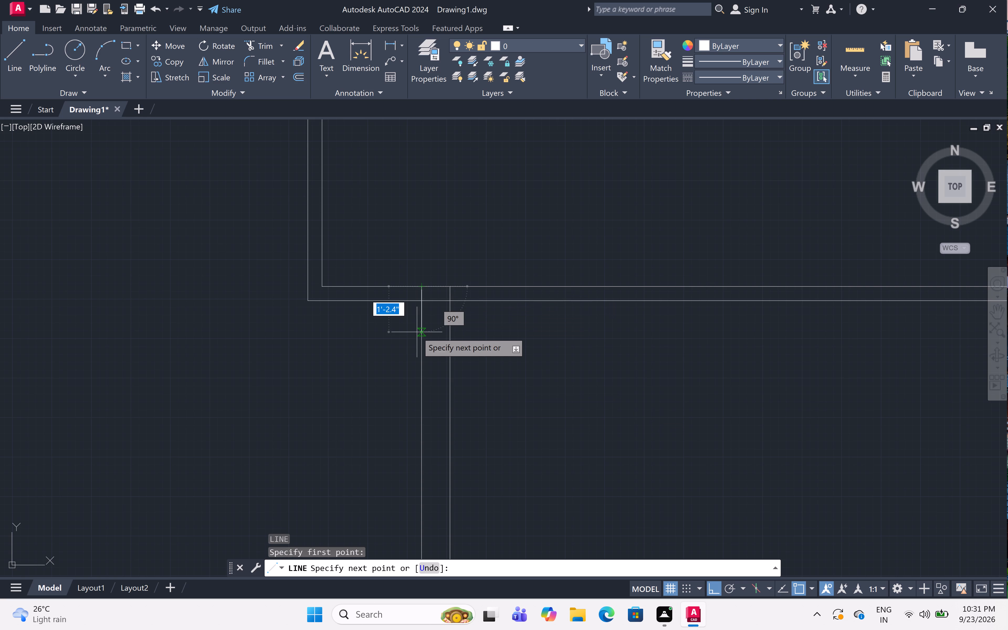
pyautogui.write('9"')
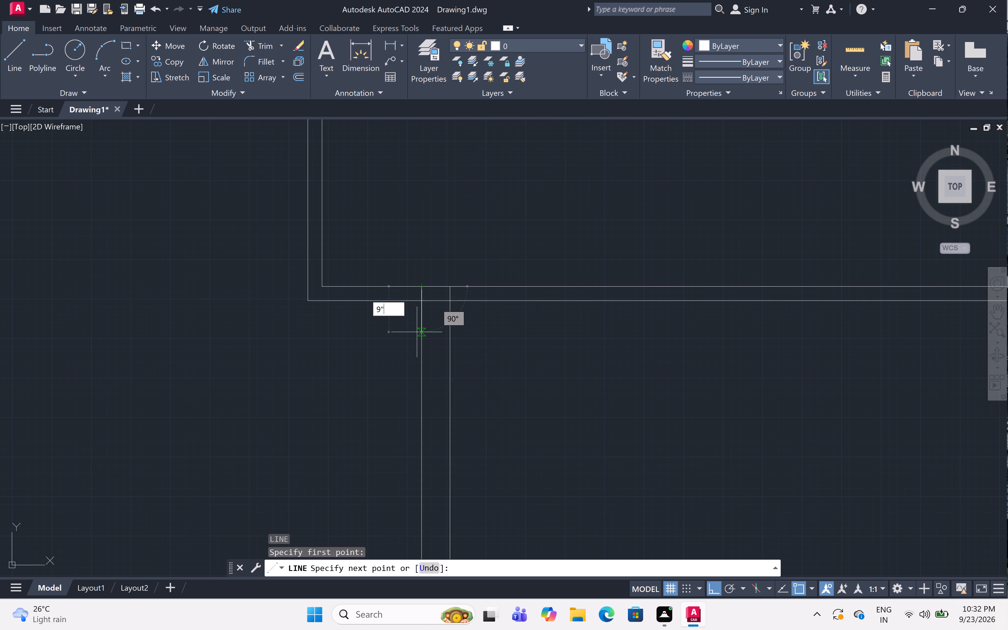
pyautogui.press('space')
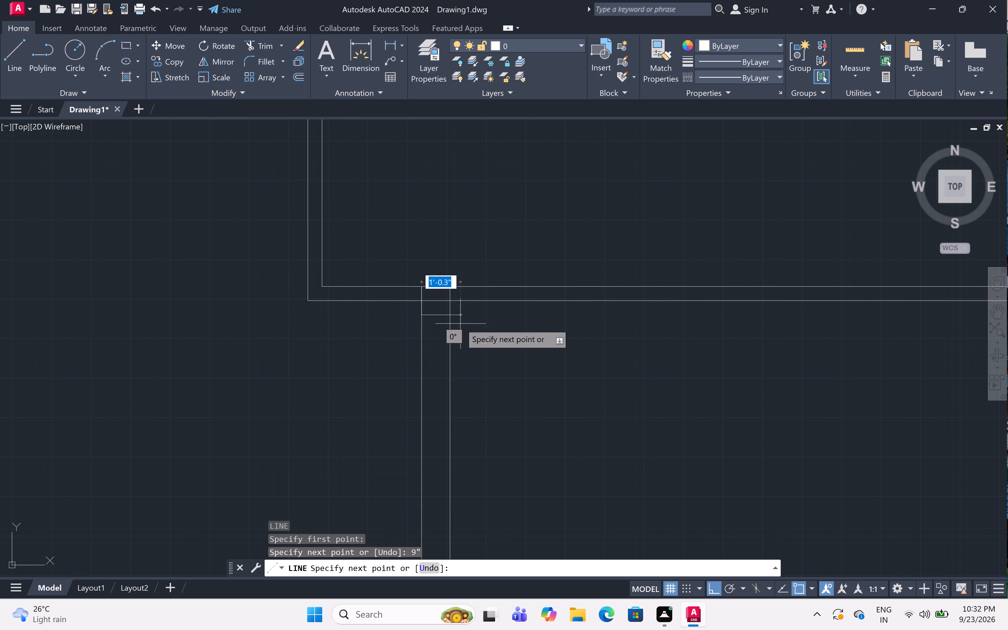
pyautogui.click(451, 313)
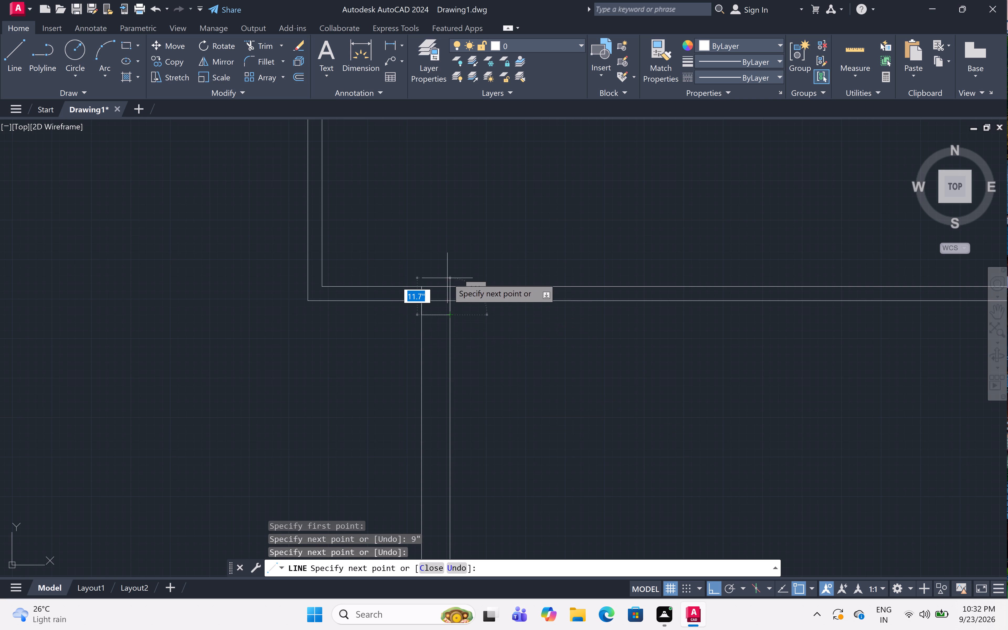
pyautogui.press('Escape')
# Trim the lower partition's lower line out of the 9" square at the left outer wall.
pyautogui.write('tr')
pyautogui.press('space')
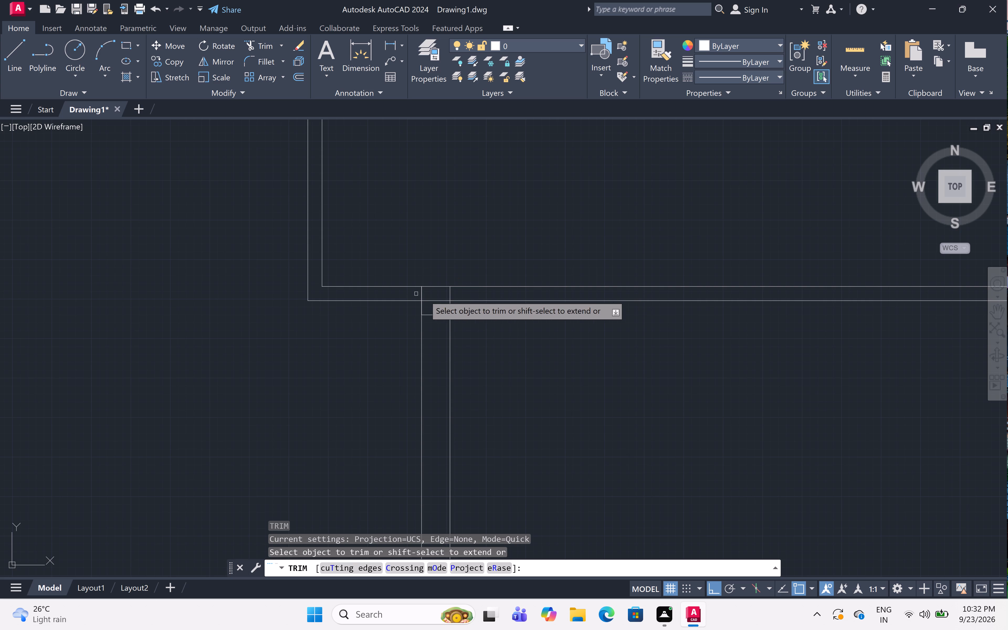
pyautogui.click(437, 300)
pyautogui.press('Escape')
# Draw a 9" by 9" square with lines in the bottom outer wall where the lower-left room's right partition meets it, starting at the partition's right edge.
pyautogui.scroll(-2, 455, 267)
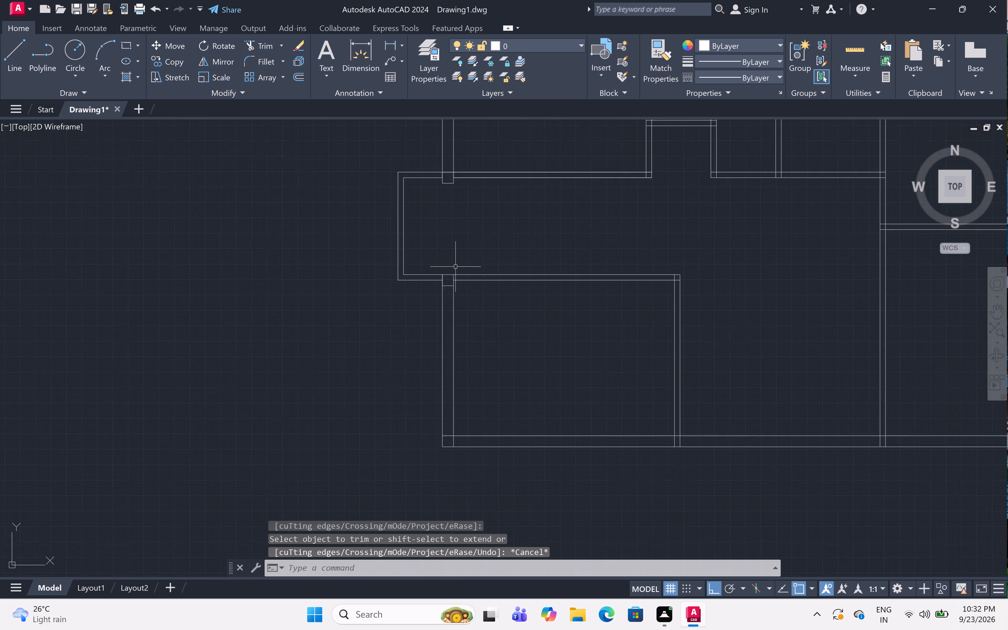
pyautogui.scroll(-2, 455, 267)
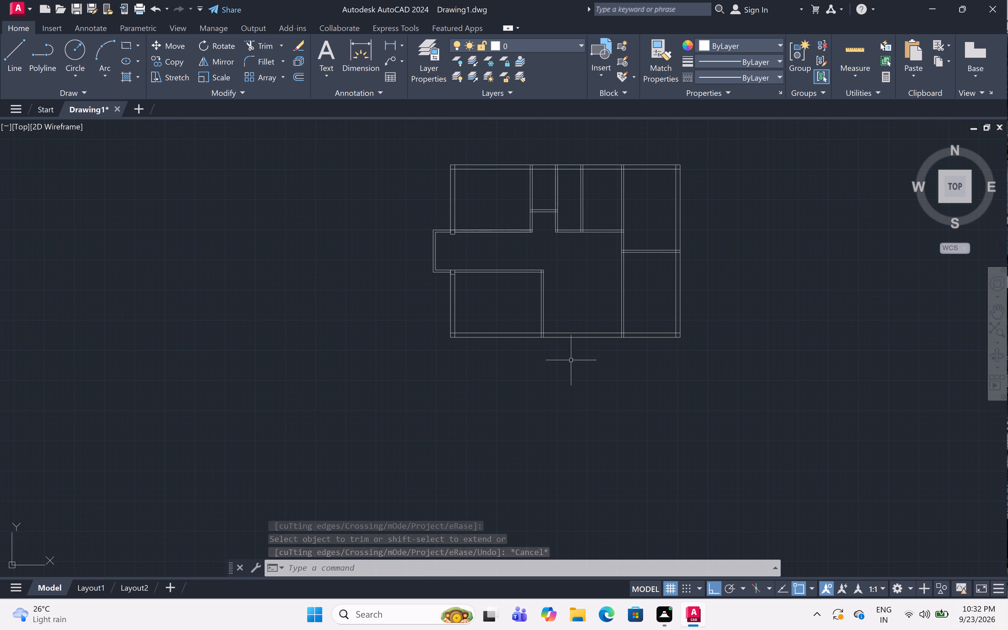
pyautogui.scroll(3, 538, 339)
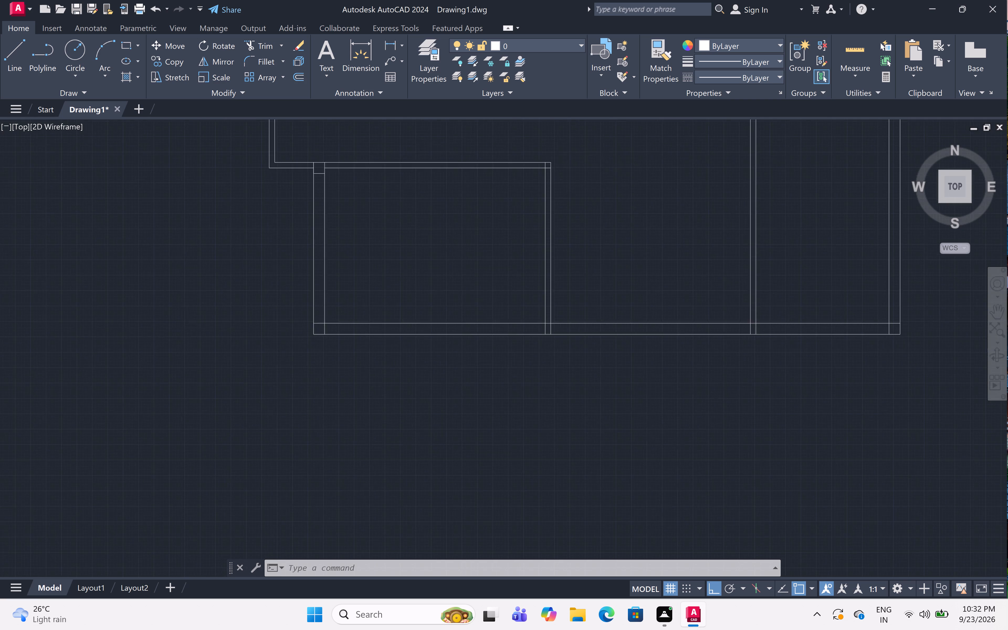
pyautogui.scroll(1, 538, 339)
pyautogui.write('l')
pyautogui.press('space')
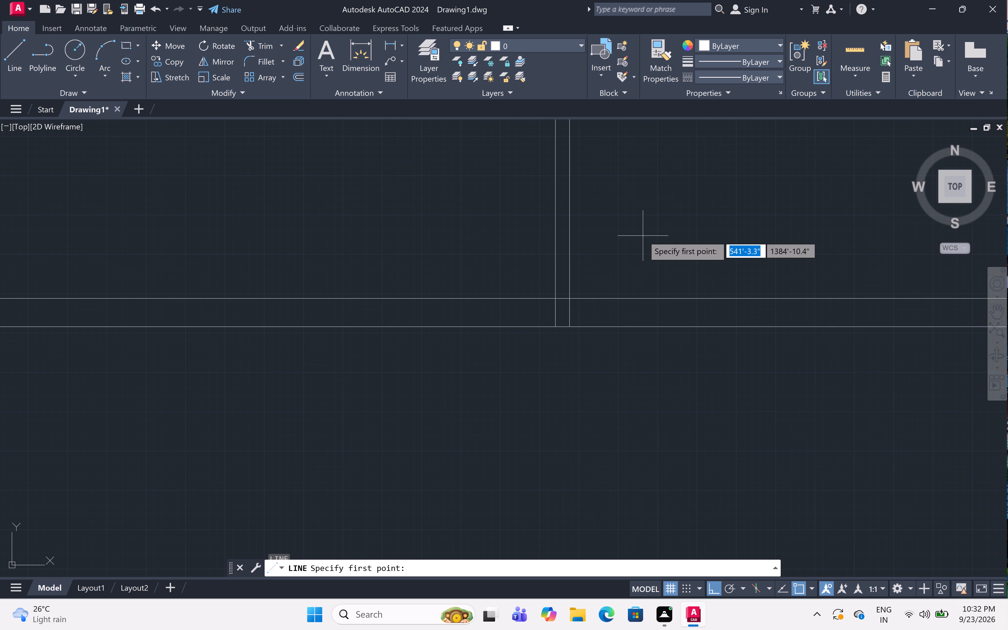
pyautogui.click(568, 297)
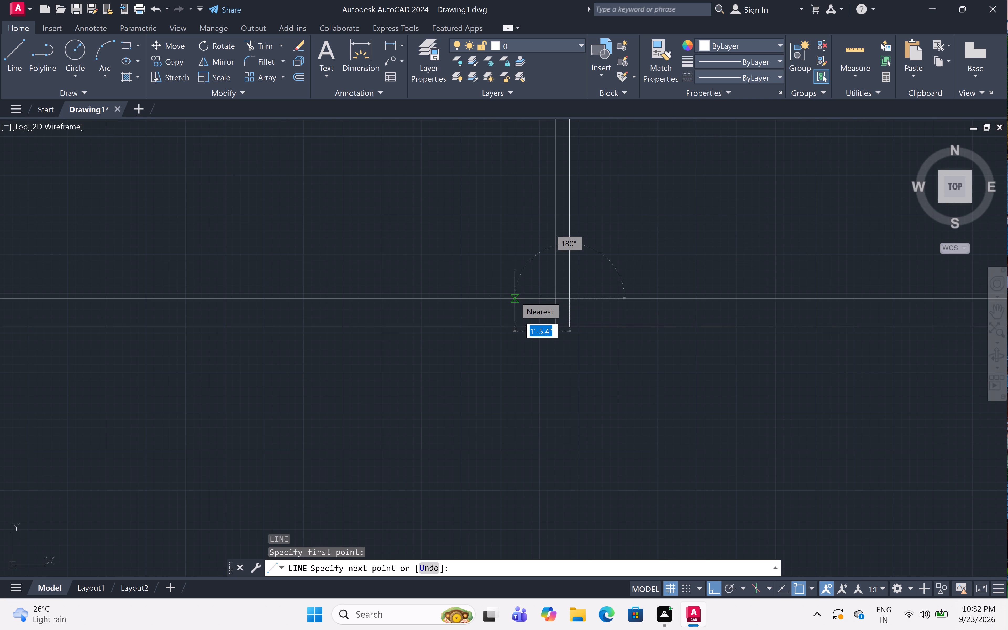
pyautogui.write('9"')
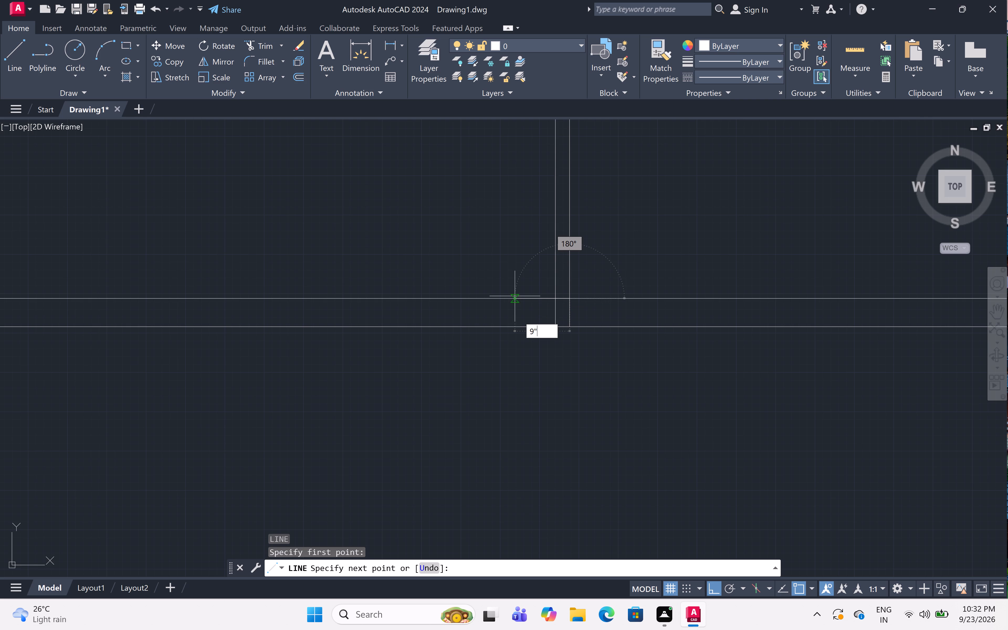
pyautogui.press('space')
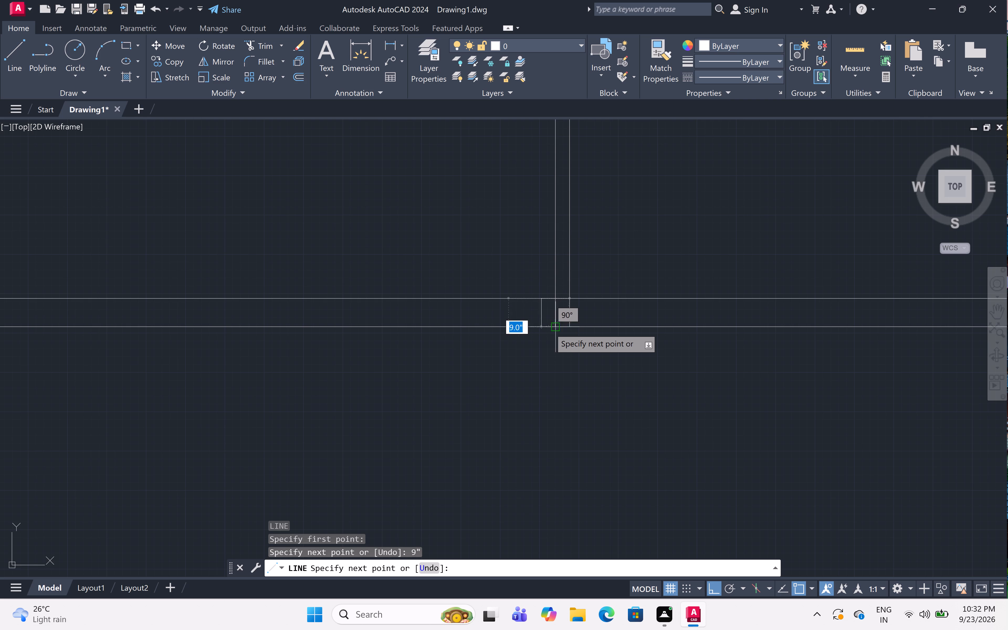
pyautogui.moveTo(543, 327); pyautogui.dragTo(545, 327)
pyautogui.click(570, 328)
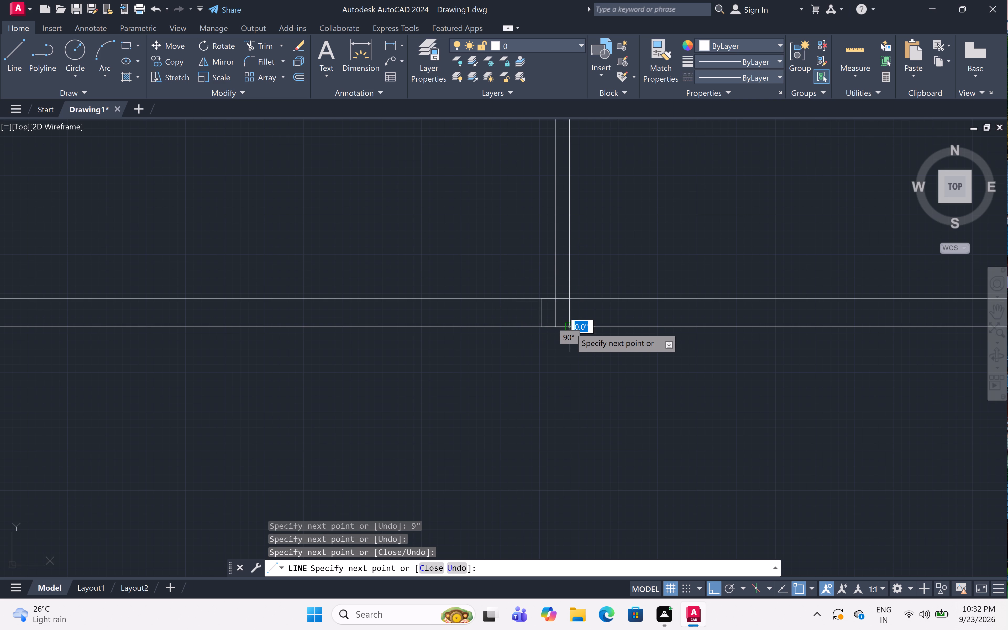
pyautogui.press('Escape')
# Trim the partition's left line out of the 9" square in the bottom outer wall.
pyautogui.write('tr')
pyautogui.press('space')
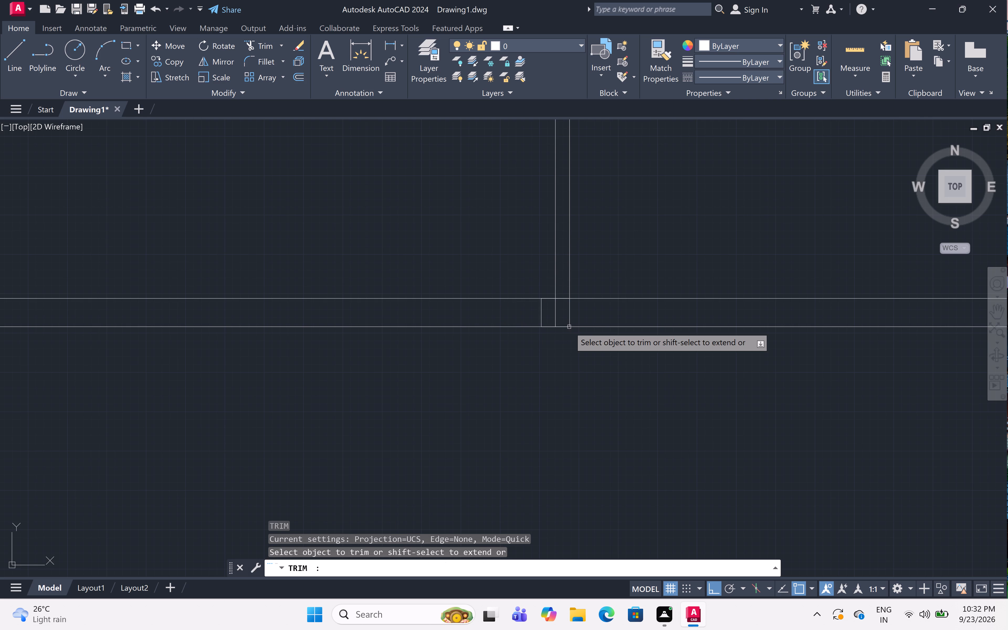
pyautogui.click(555, 313)
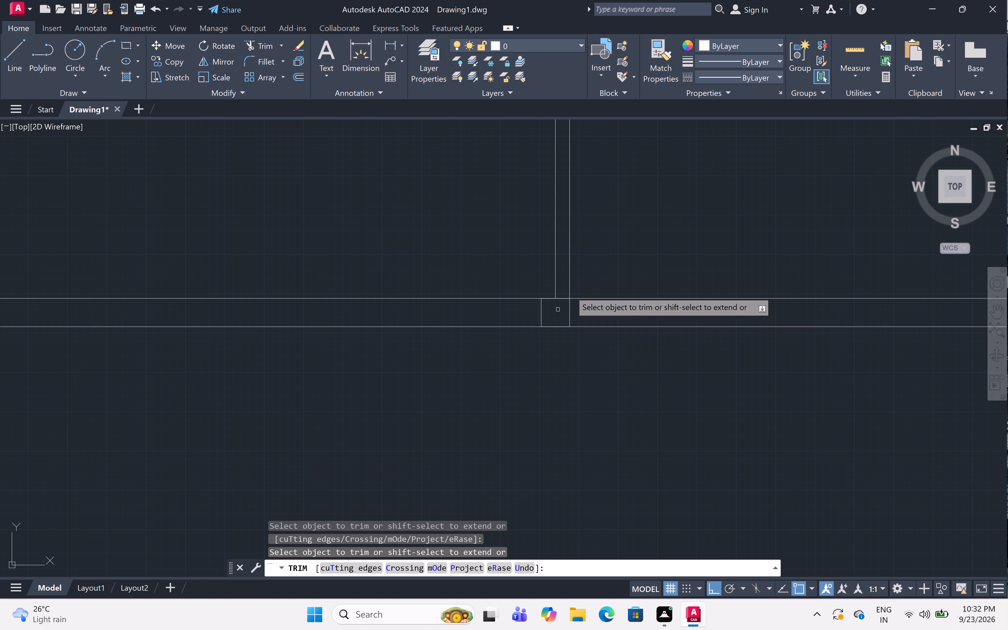
pyautogui.press('Escape')
# Draw a 9" by 9" square with lines inside the lower-left room's upper-right partition corner, starting at the outer corner.
pyautogui.scroll(-3, 611, 245)
pyautogui.moveTo(618, 233); pyautogui.dragTo(608, 269, button='middle')
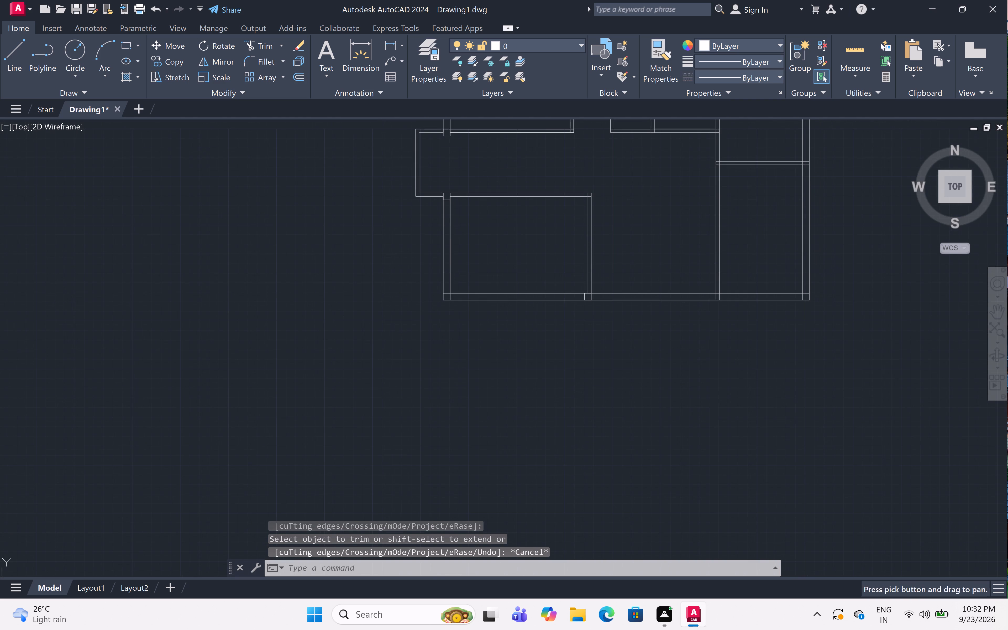
pyautogui.scroll(2, 595, 185)
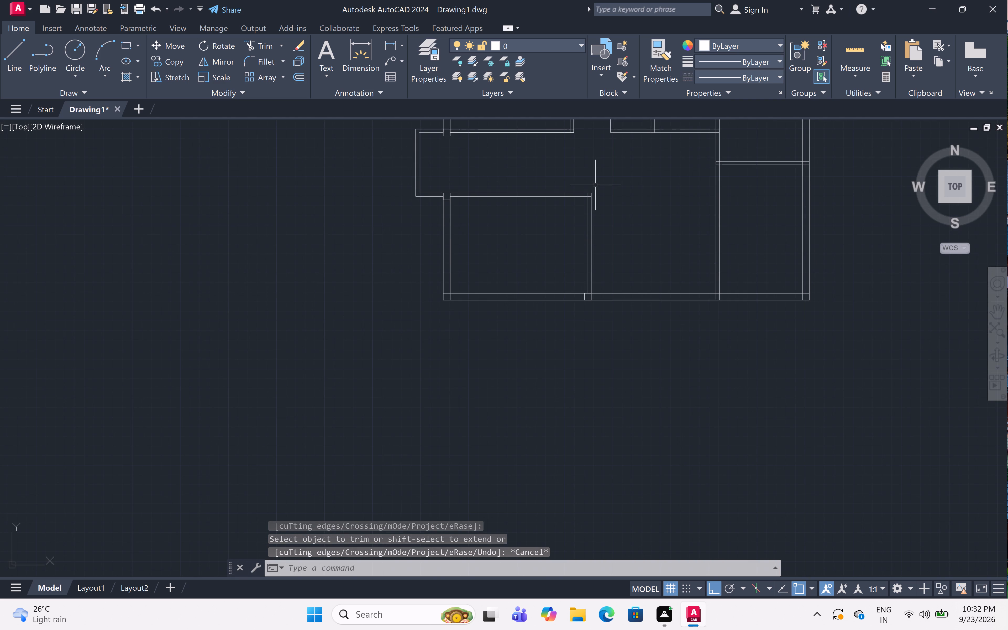
pyautogui.scroll(2, 595, 185)
pyautogui.press('l')
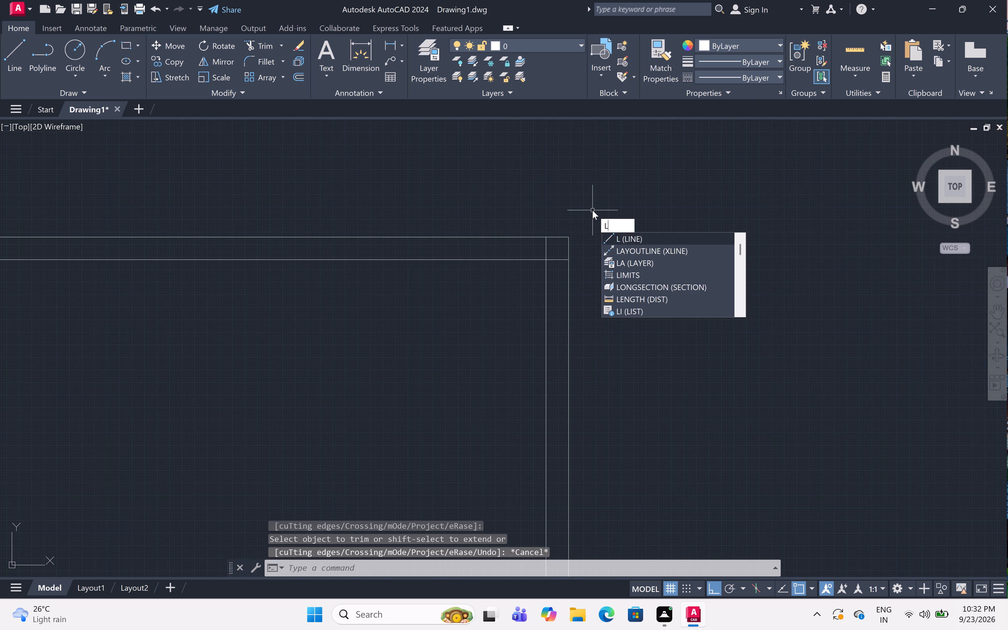
pyautogui.press('space')
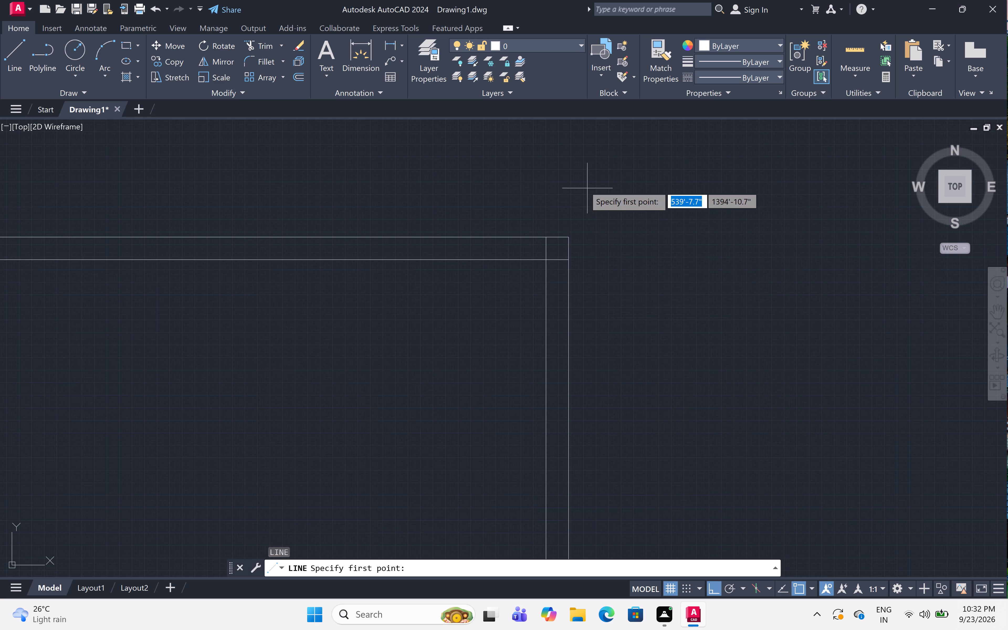
pyautogui.click(568, 238)
pyautogui.write('9"')
pyautogui.press('space')
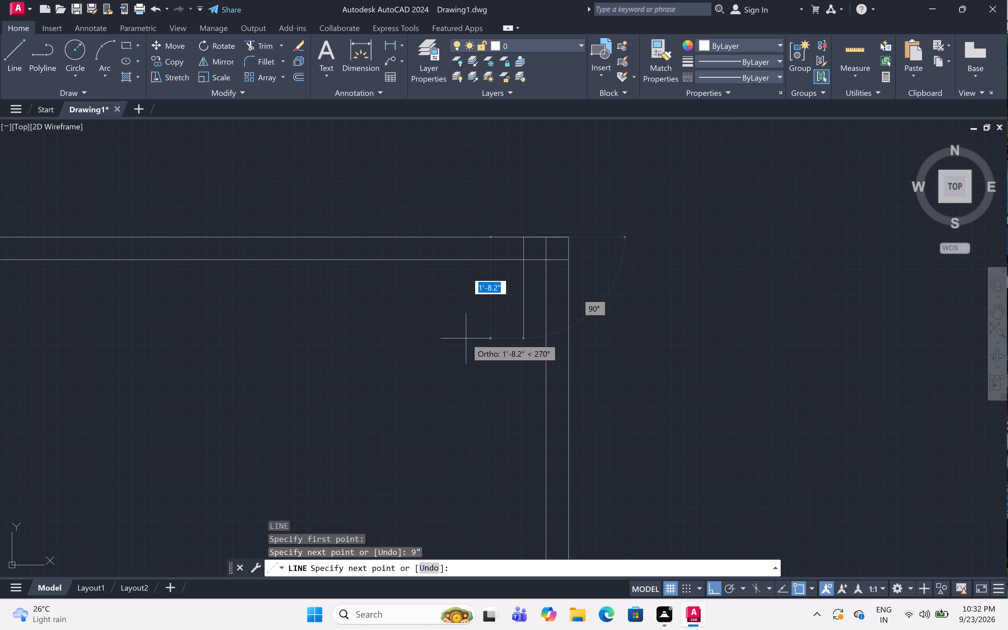
pyautogui.write('9"')
pyautogui.press('space')
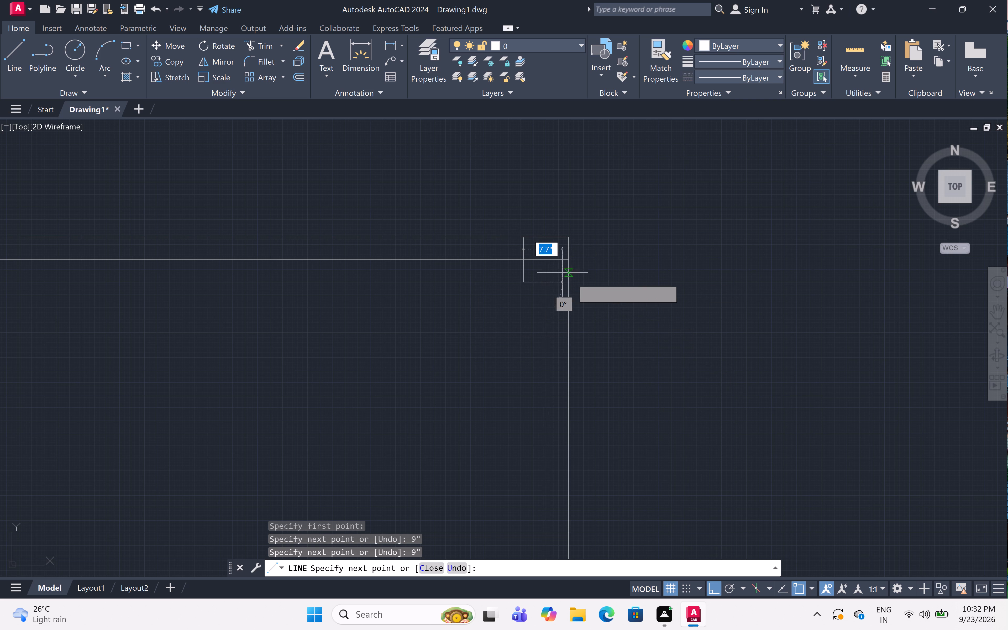
pyautogui.moveTo(569, 282); pyautogui.dragTo(573, 282)
pyautogui.press('Escape')
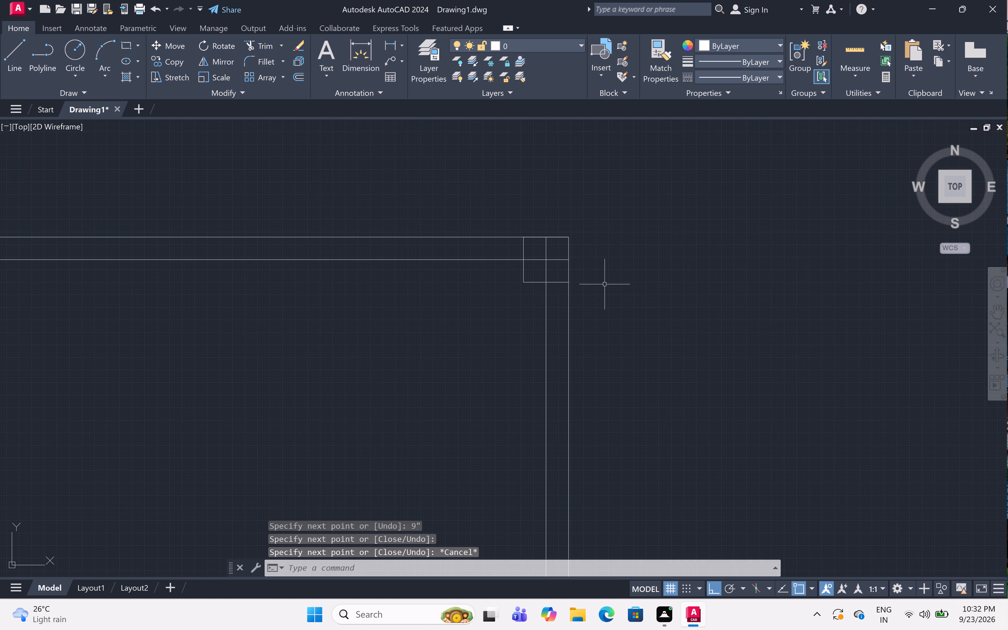
# Trim the crossing inner partition lines out of the 9" square at the lower-left room's upper-right corner.
pyautogui.write('tr')
pyautogui.press('space')
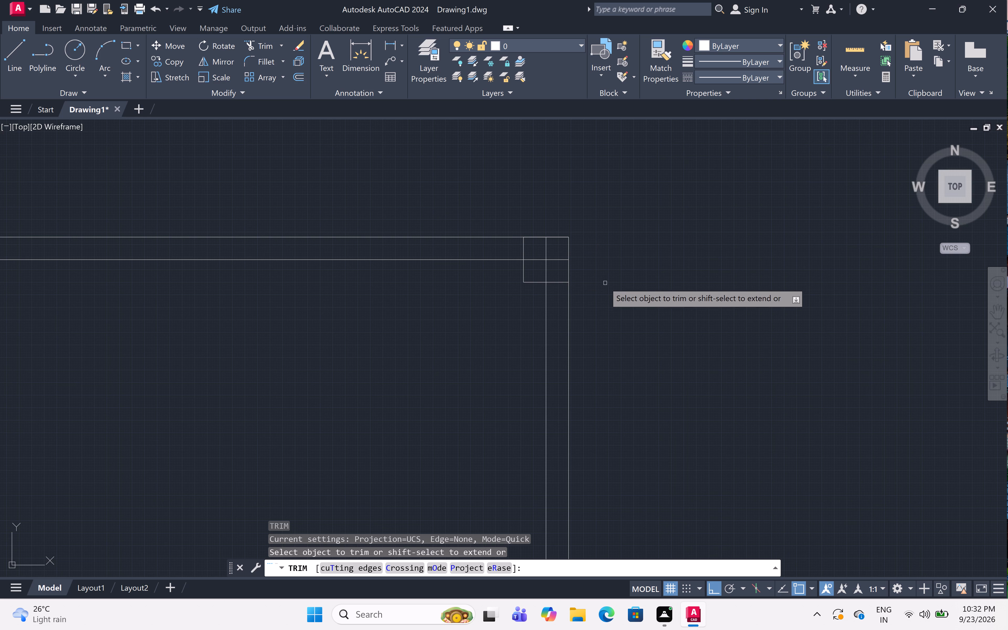
pyautogui.click(542, 260)
pyautogui.click(546, 260)
pyautogui.click(546, 260)
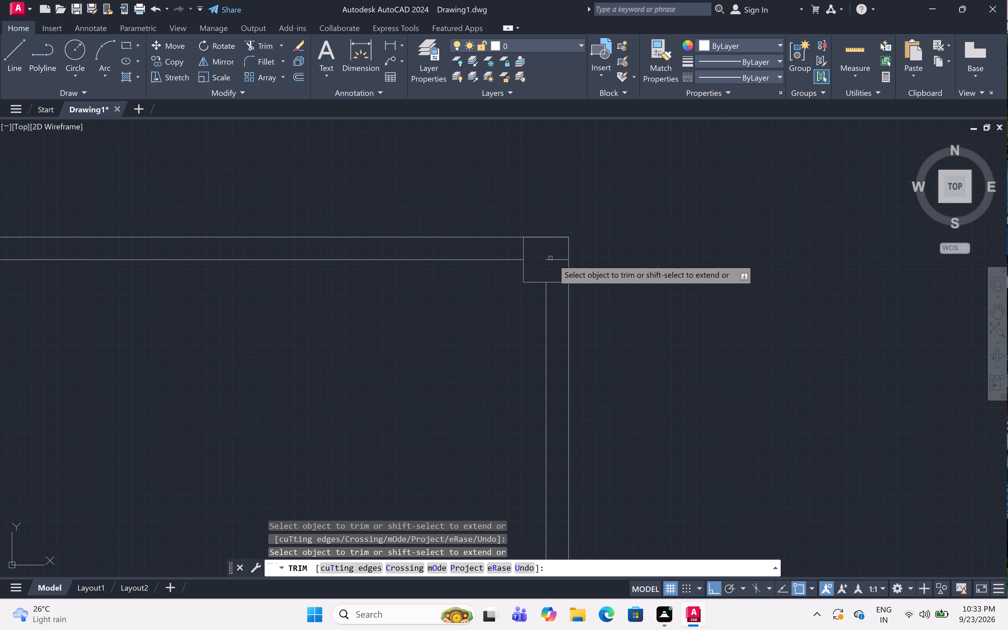
pyautogui.click(553, 259)
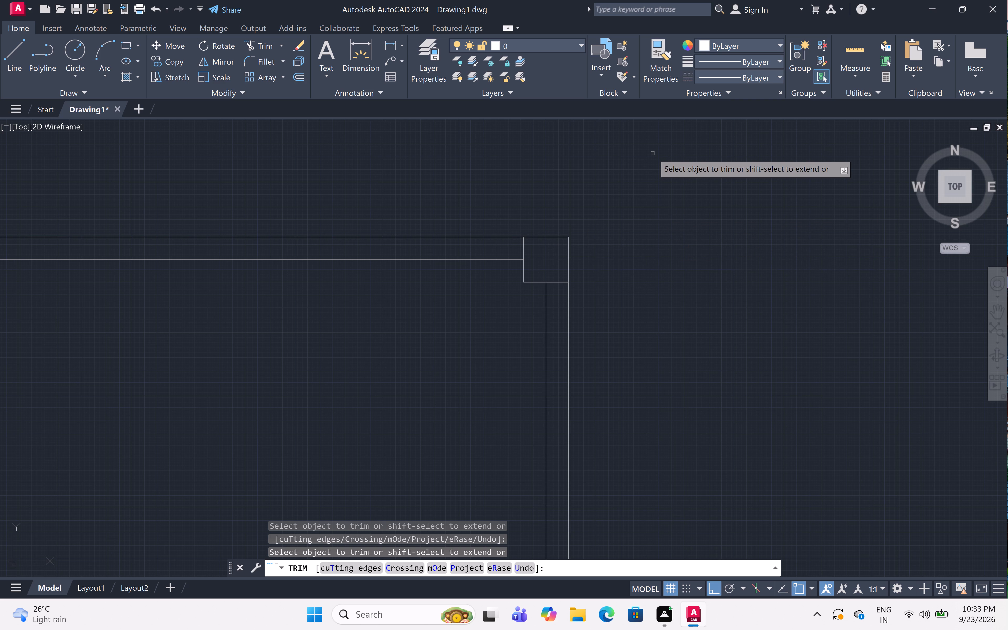
pyautogui.click(749, 98)
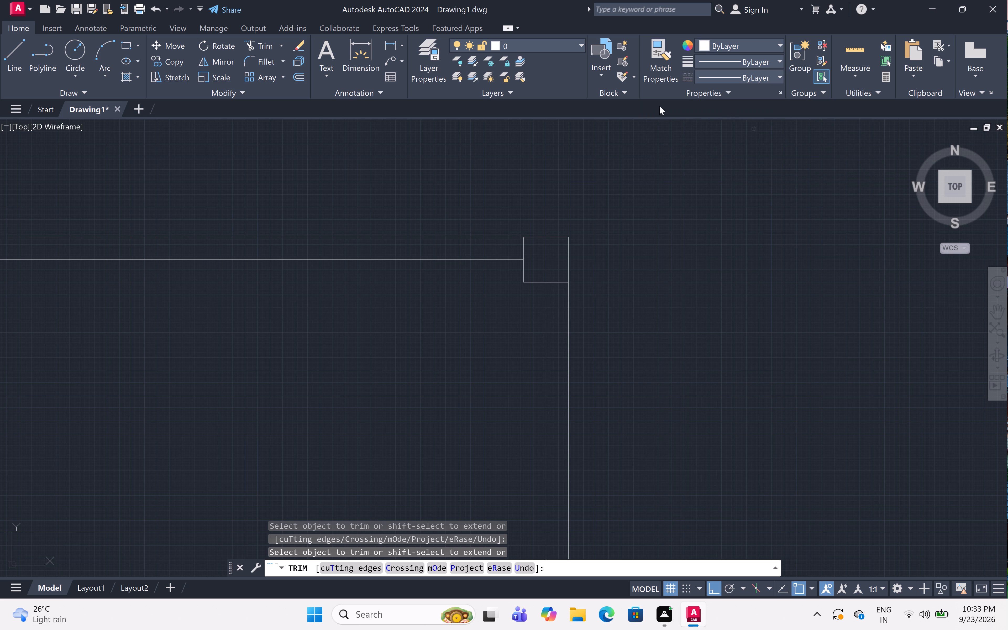
# Draw a 9" by 9" square with lines at the upper-left room's lower-right corner, from the partition's right edge, projecting down into the passage.
pyautogui.scroll(-4, 663, 203)
pyautogui.moveTo(690, 197); pyautogui.dragTo(679, 241, button='middle')
pyautogui.scroll(-2, 692, 232)
pyautogui.moveTo(711, 213); pyautogui.dragTo(692, 245, button='middle')
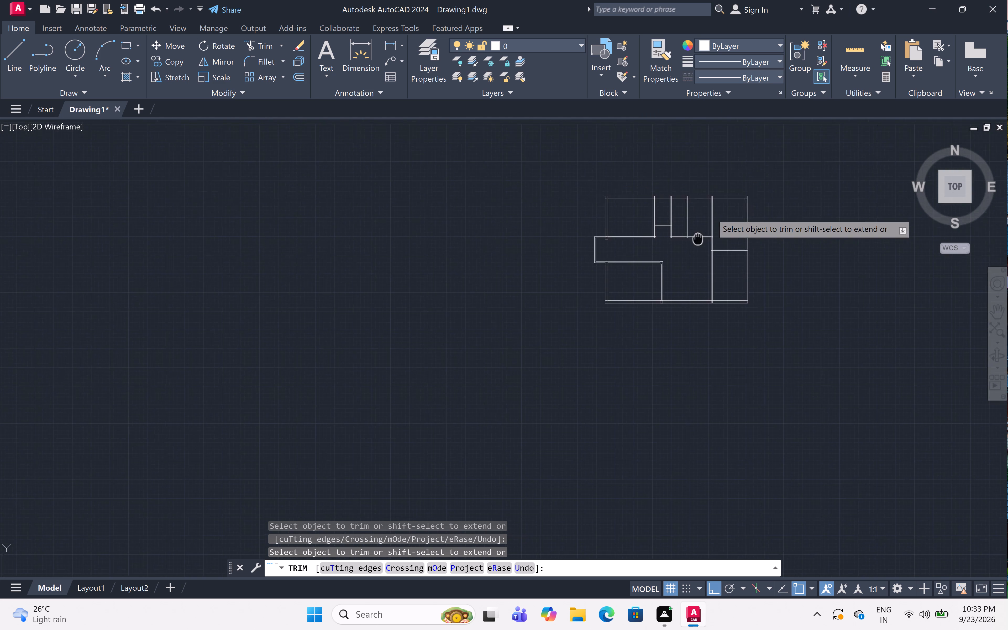
pyautogui.moveTo(692, 245); pyautogui.dragTo(687, 246, button='middle')
pyautogui.scroll(1, 638, 208)
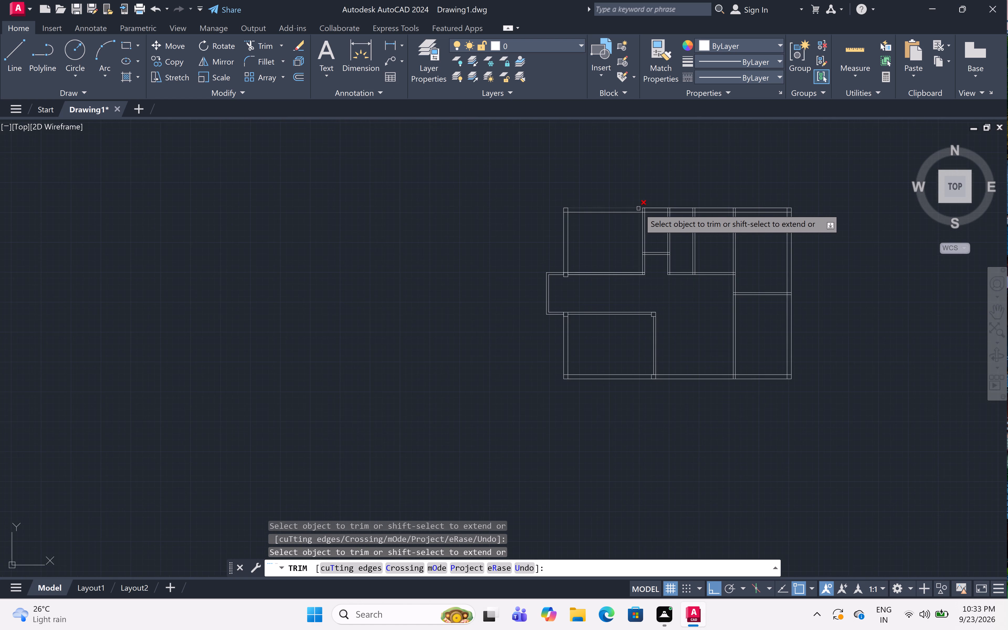
pyautogui.scroll(3, 642, 209)
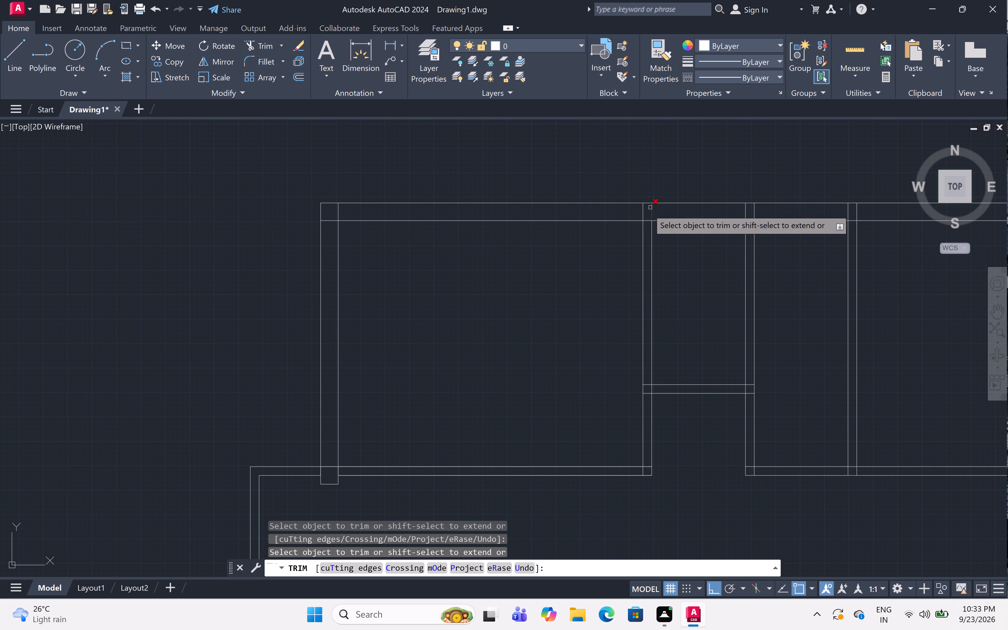
pyautogui.scroll(-1, 643, 318)
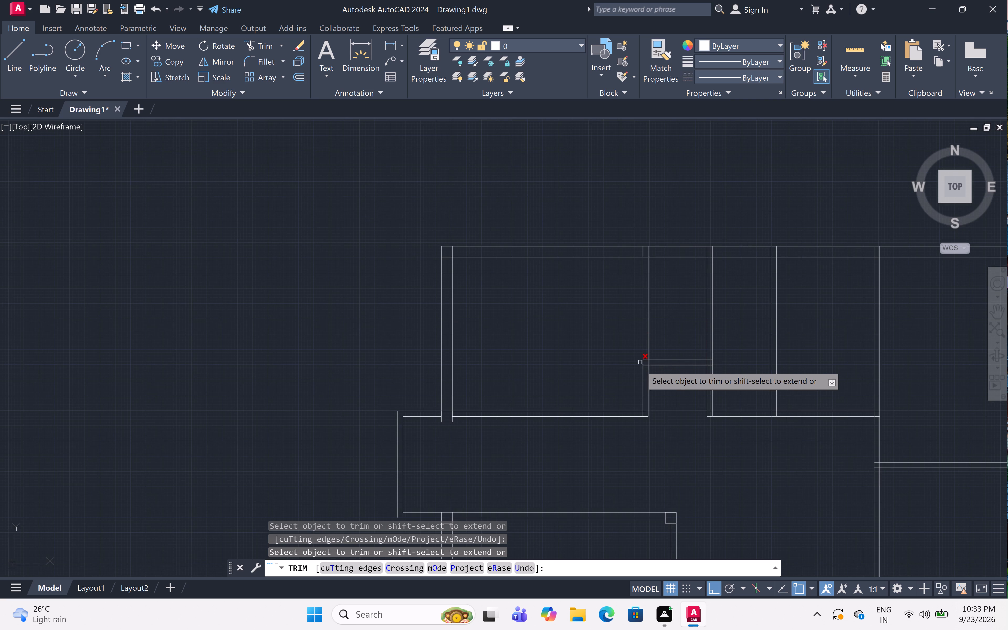
pyautogui.scroll(3, 652, 419)
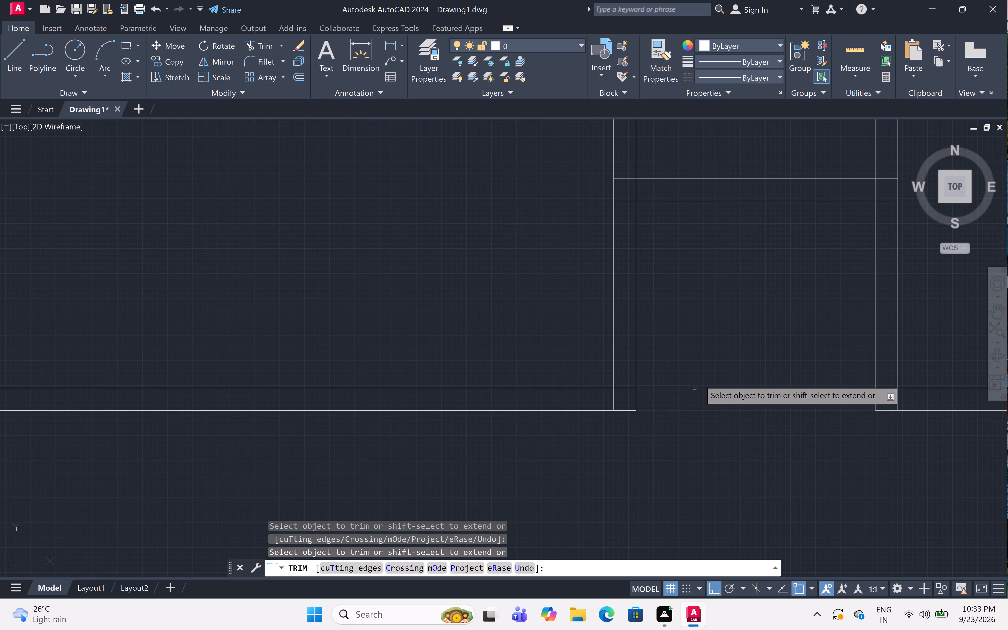
pyautogui.press('Escape')
pyautogui.write('l')
pyautogui.press('space')
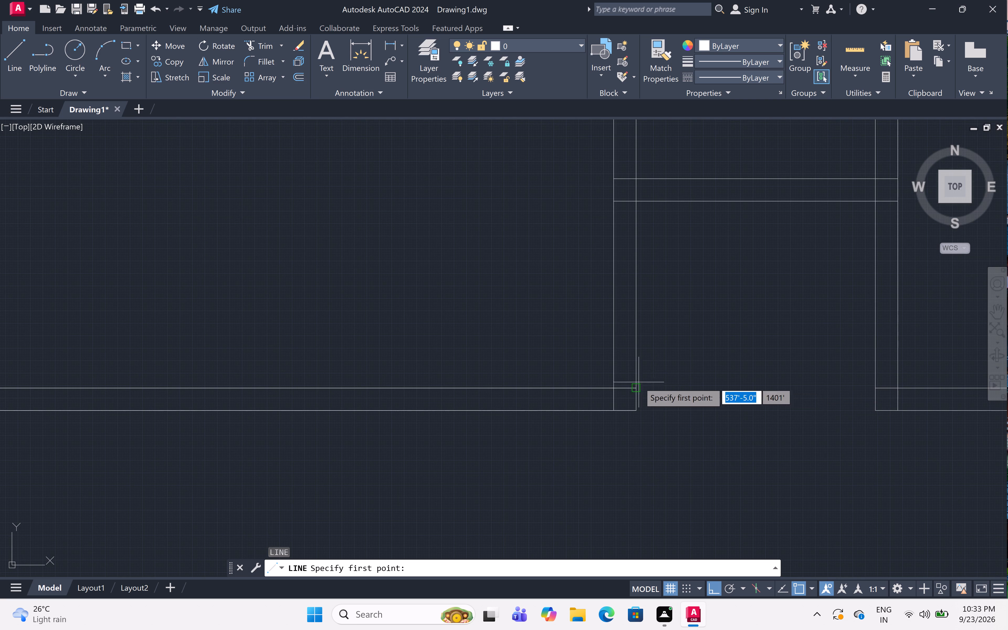
pyautogui.click(637, 390)
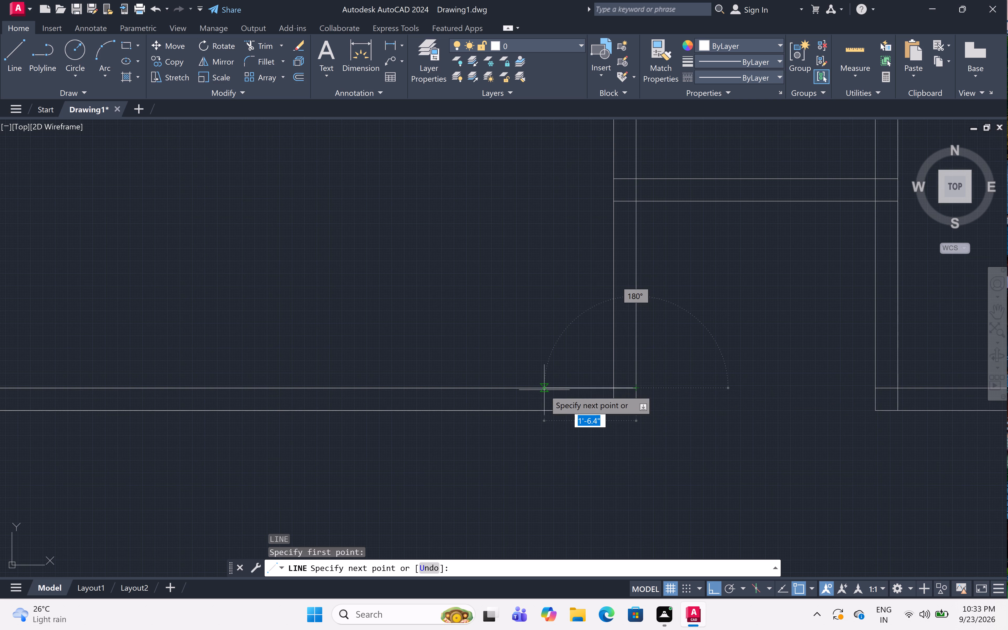
pyautogui.write('9"')
pyautogui.press('space')
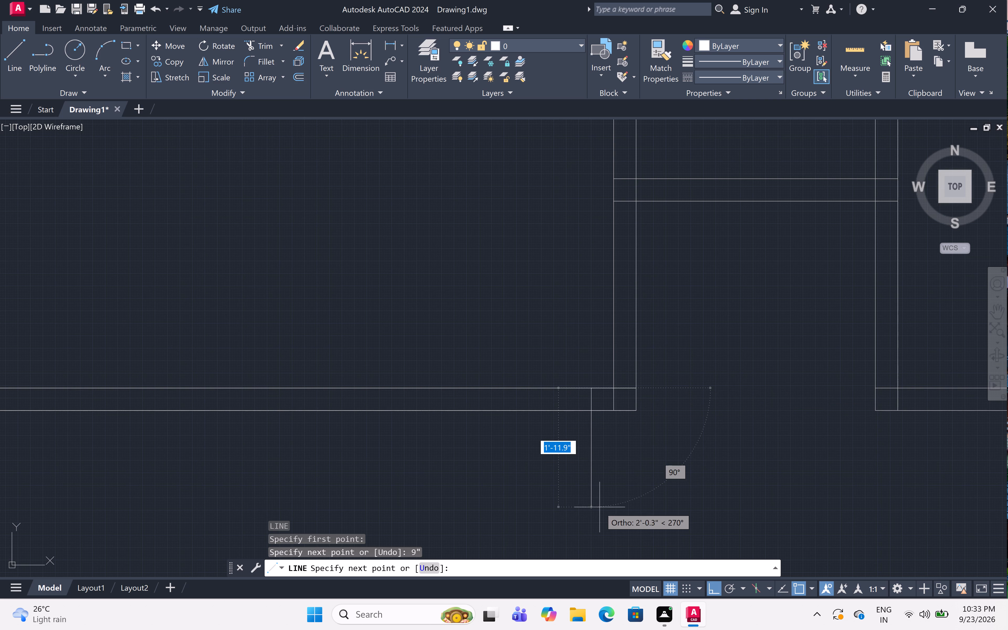
pyautogui.write('9"')
pyautogui.press('space')
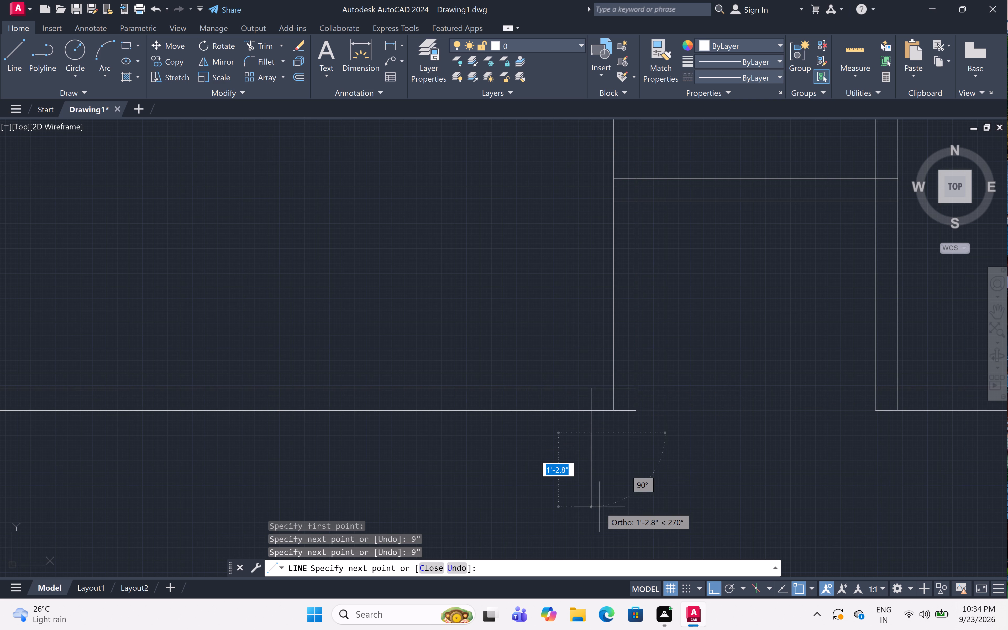
pyautogui.write('9"')
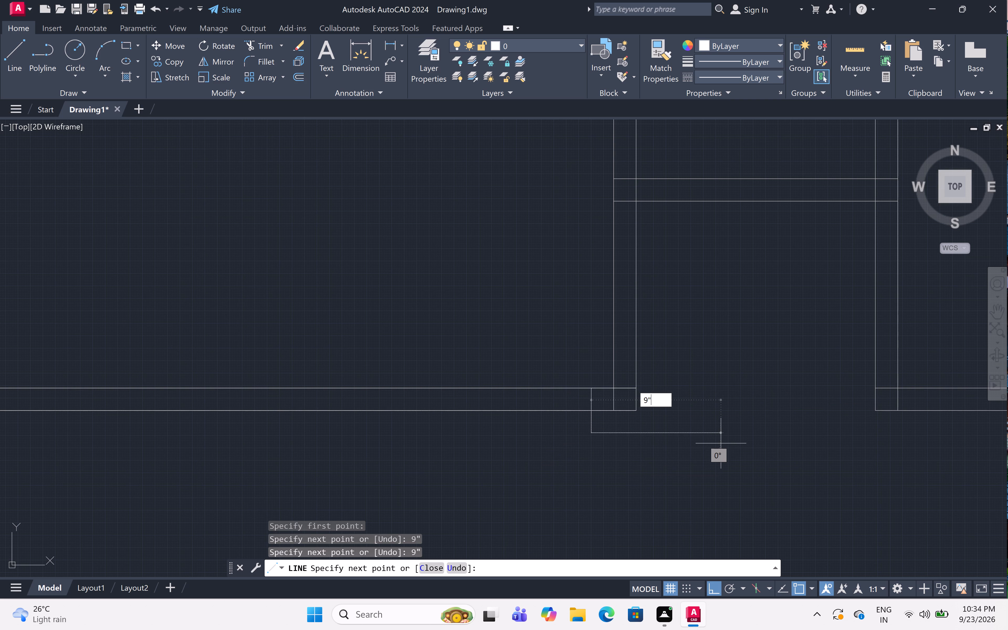
pyautogui.press('space')
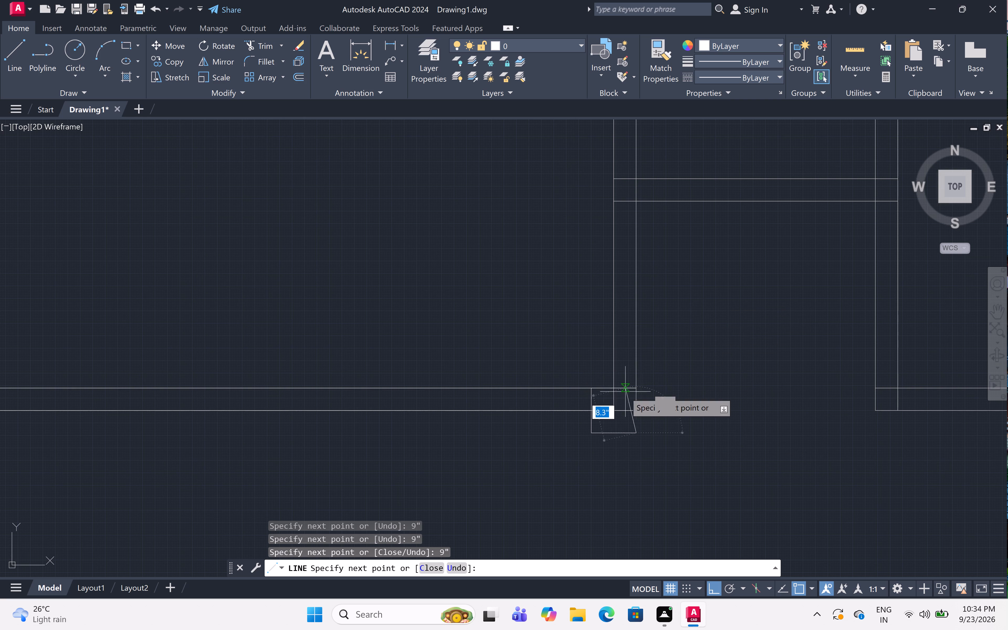
pyautogui.click(638, 385)
pyautogui.press('Escape')
# Trim the crossing partition lines out of the 9" square at the upper-left room's lower-right corner.
pyautogui.write('tr')
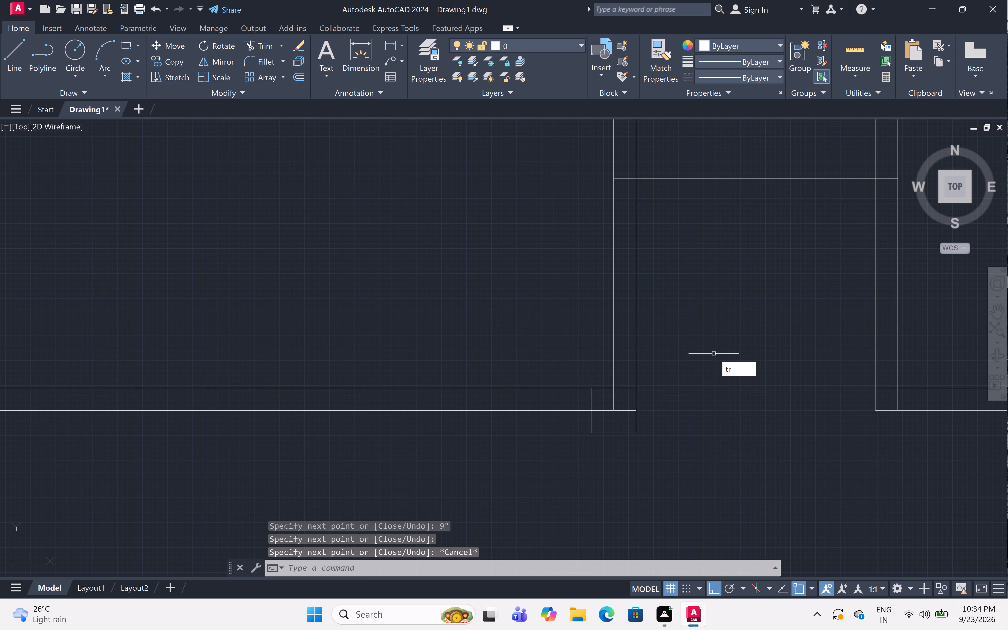
pyautogui.press('space')
pyautogui.click(616, 409)
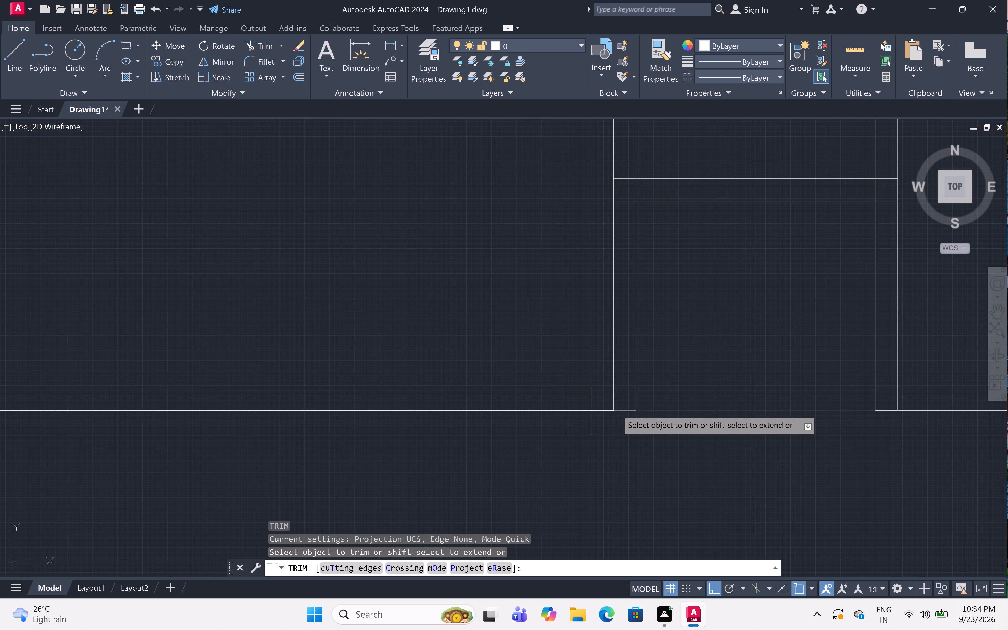
pyautogui.click(613, 410)
pyautogui.click(607, 410)
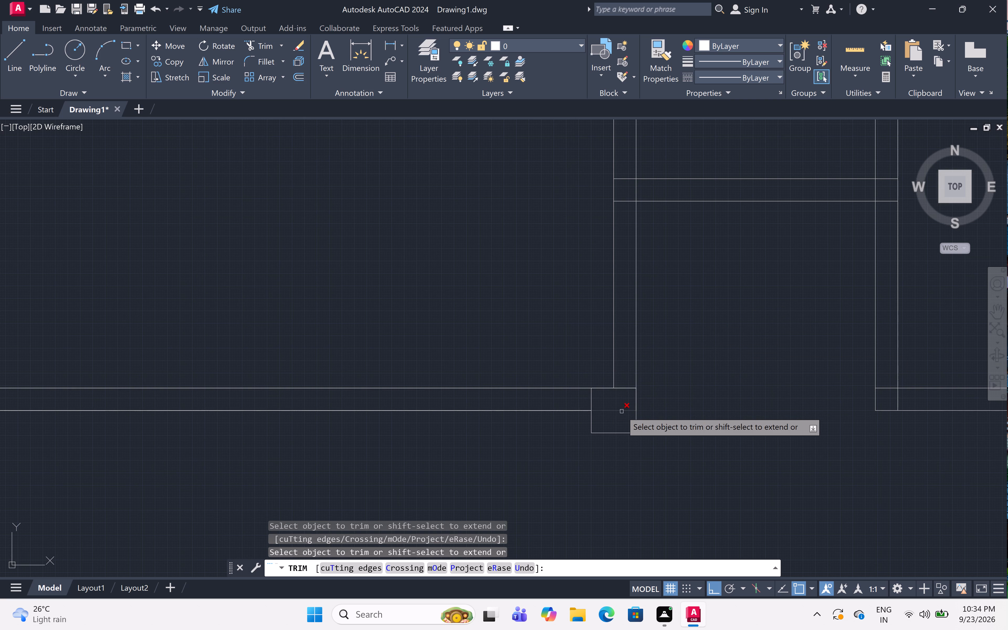
pyautogui.click(622, 411)
pyautogui.press('Escape')
# Draw a 9" by 9" square with lines in the top outer wall above the upper-left room's right partition, leftward from the partition's right edge.
pyautogui.scroll(-4, 629, 383)
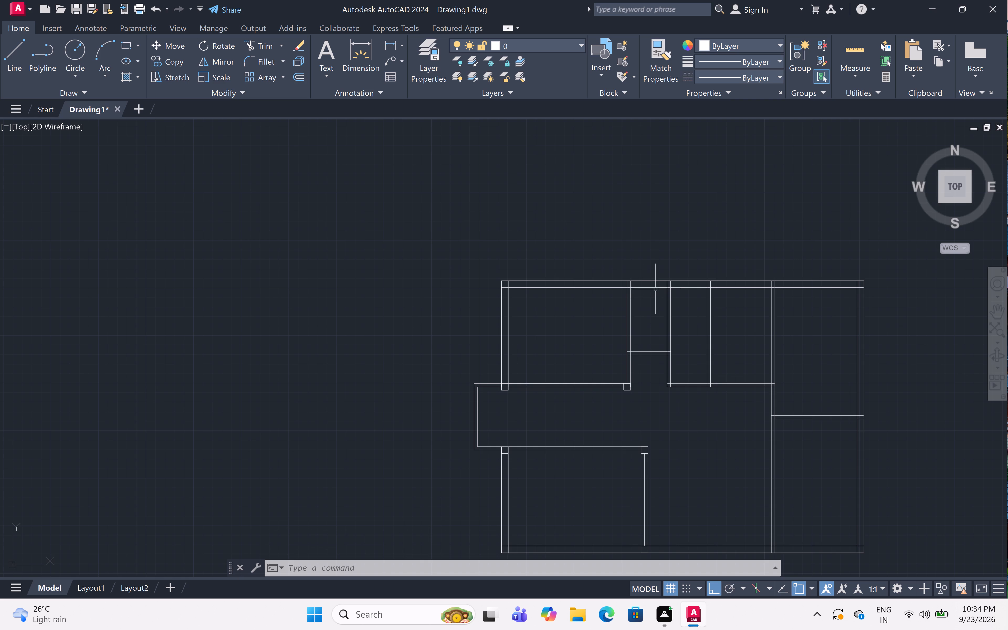
pyautogui.scroll(2, 647, 276)
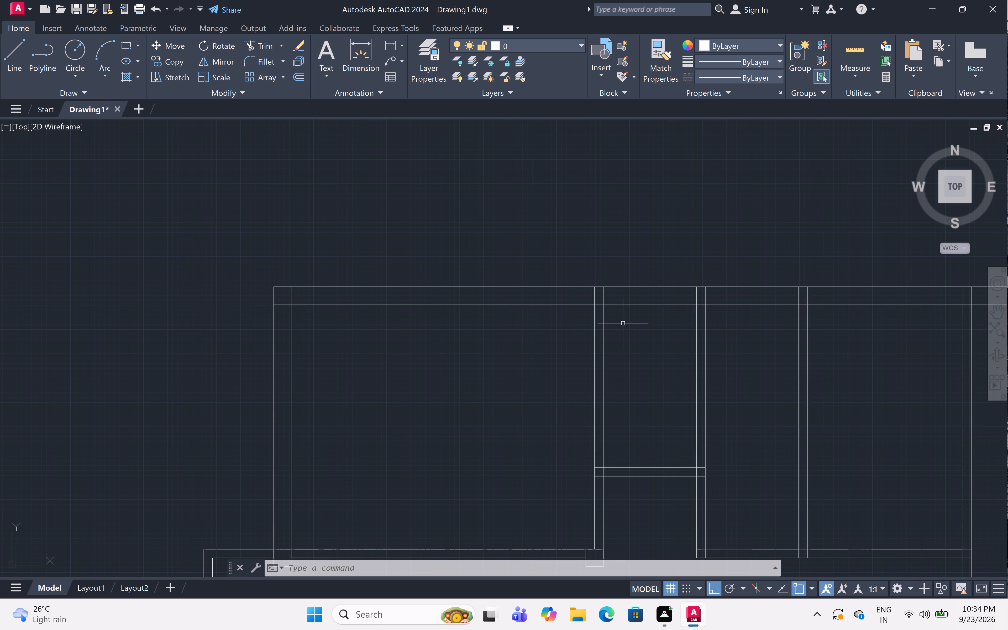
pyautogui.press('l')
pyautogui.press('space')
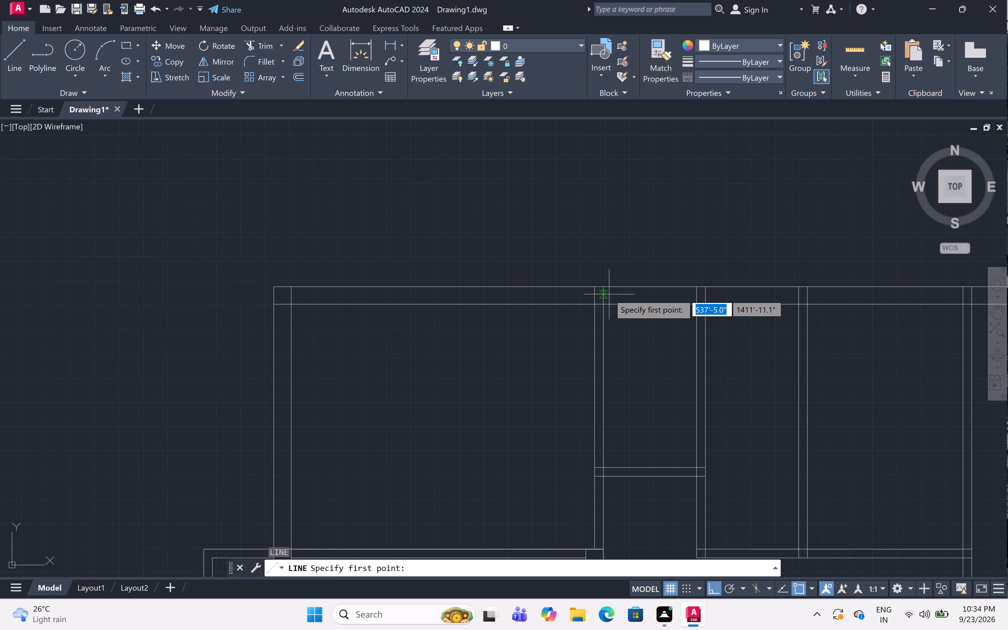
pyautogui.click(605, 287)
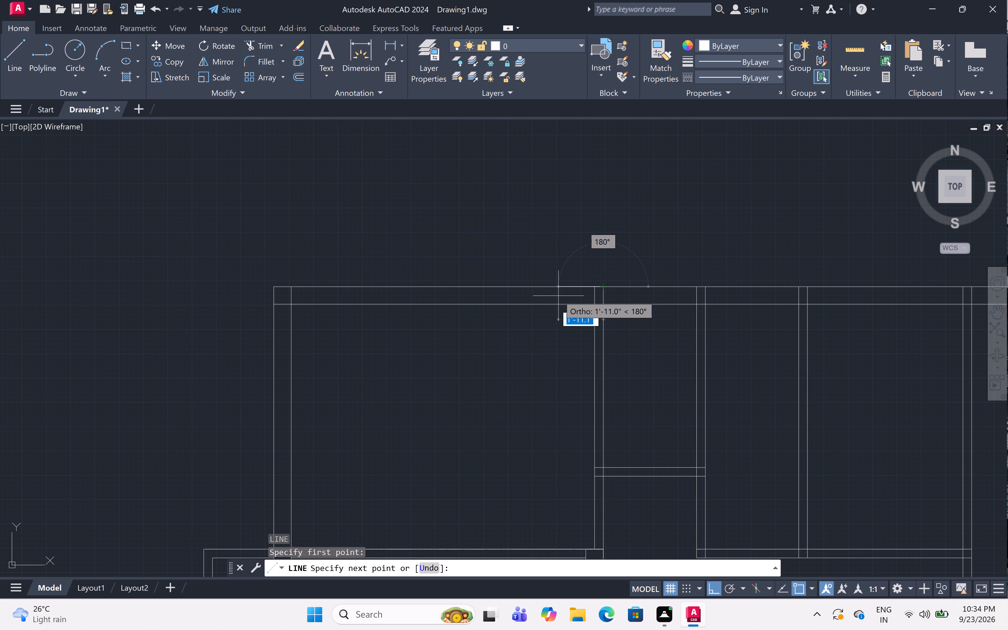
pyautogui.write('9"')
pyautogui.press('space')
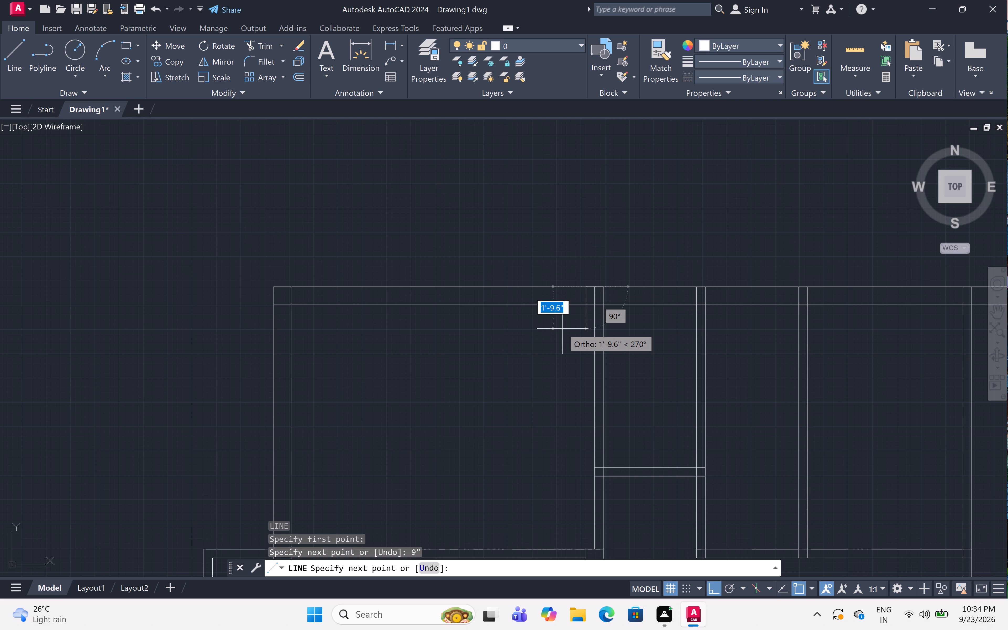
pyautogui.write('9"')
pyautogui.press('space')
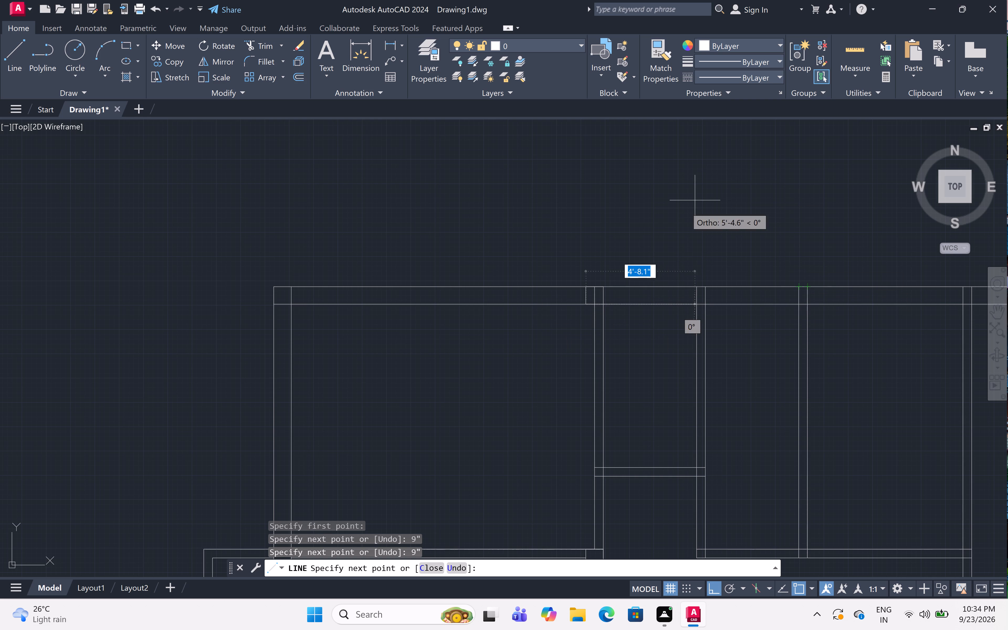
pyautogui.moveTo(608, 304); pyautogui.dragTo(612, 305)
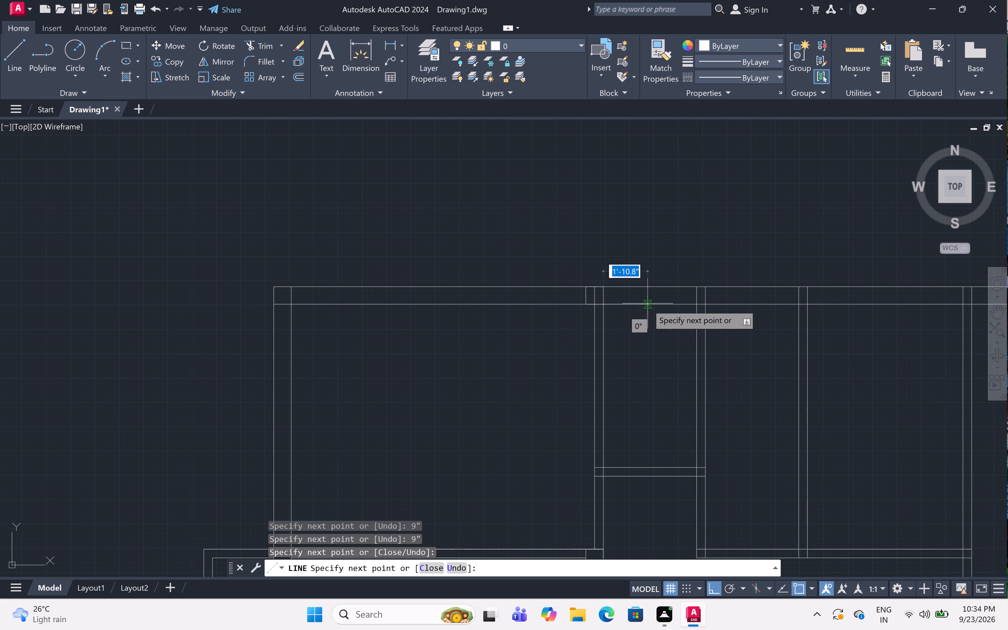
pyautogui.press('Escape')
# Trim the partition's left line out of the 9" square in the top outer wall at the upper-left room.
pyautogui.scroll(-2, 678, 262)
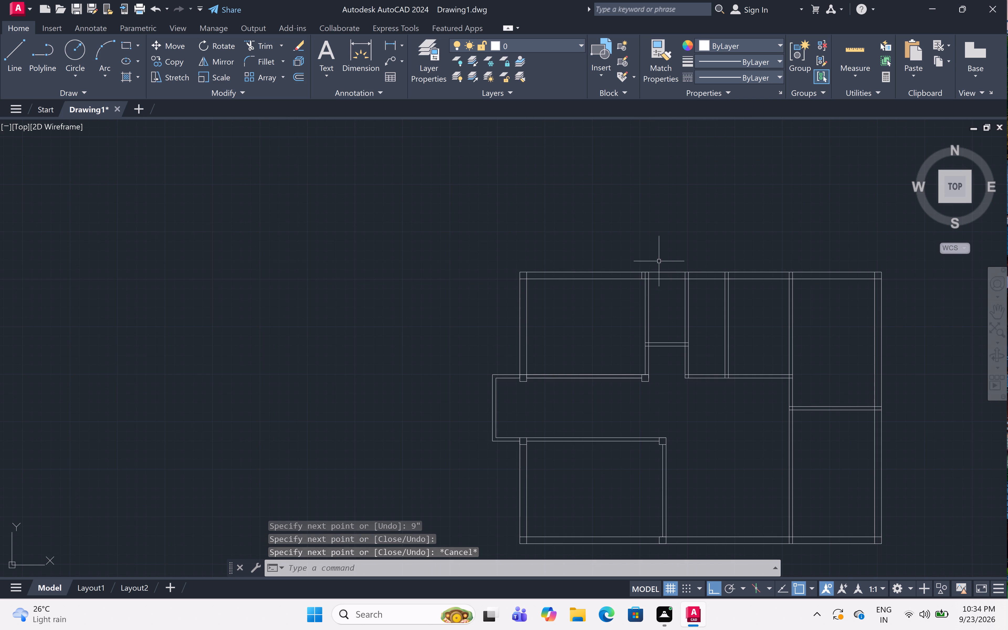
pyautogui.scroll(3, 646, 270)
pyautogui.press('t')
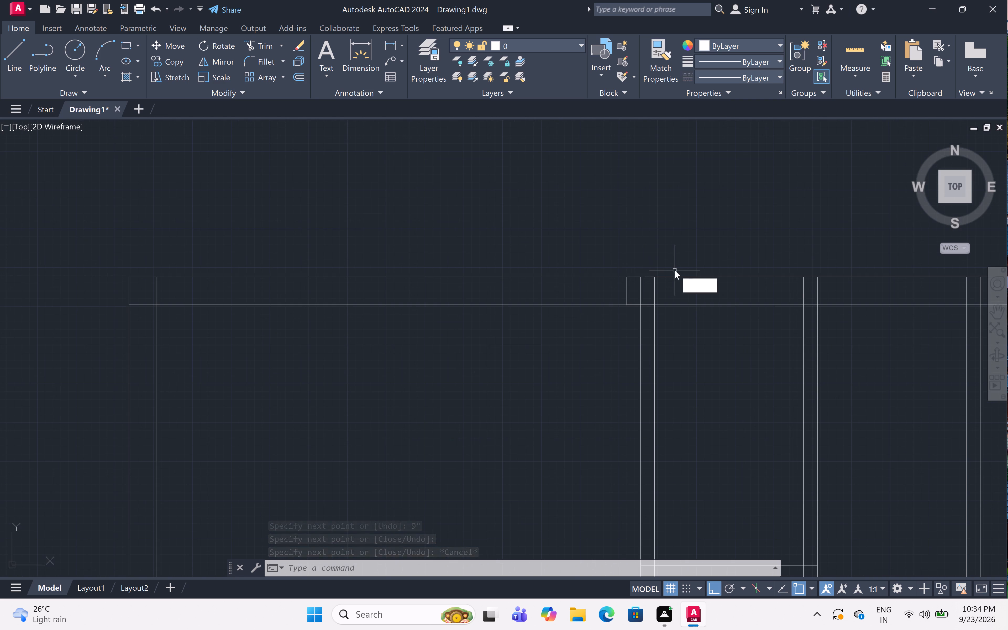
pyautogui.write('r')
pyautogui.press('space')
pyautogui.click(641, 290)
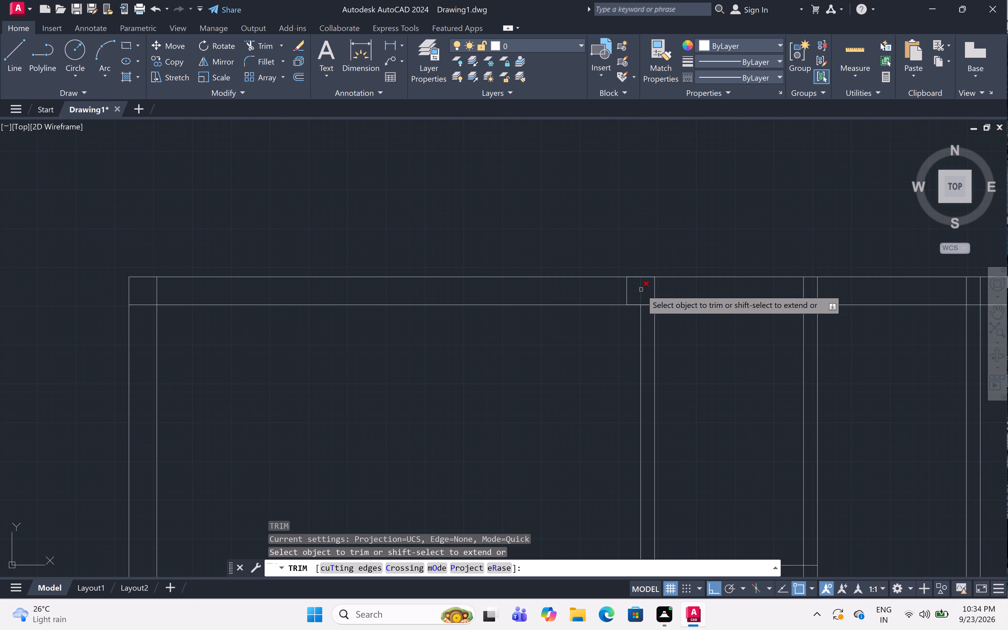
pyautogui.press('Escape')
# Draw a 9" by 9" square with lines in the top outer wall at the small middle room's right partition, rightward from the partition's left edge.
pyautogui.scroll(-2, 686, 251)
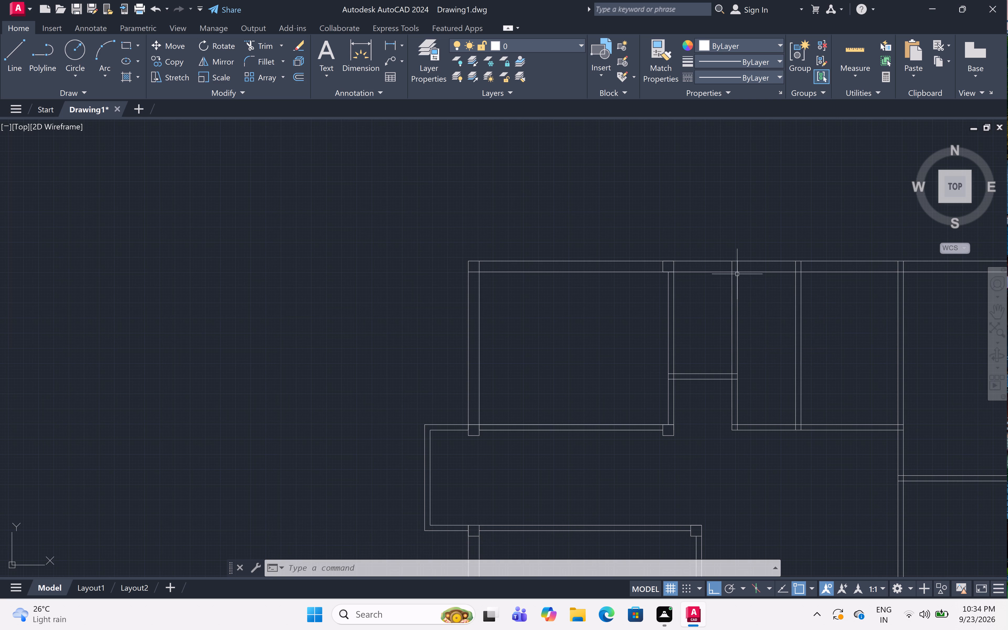
pyautogui.scroll(2, 737, 274)
pyautogui.write('l')
pyautogui.press('space')
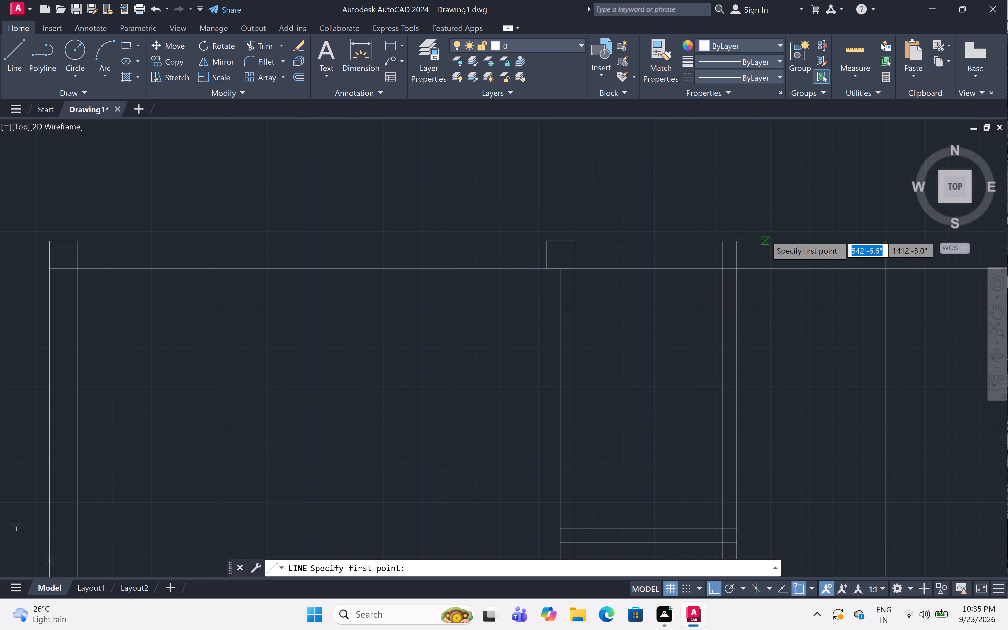
pyautogui.click(723, 240)
pyautogui.write("9'")
pyautogui.press('space')
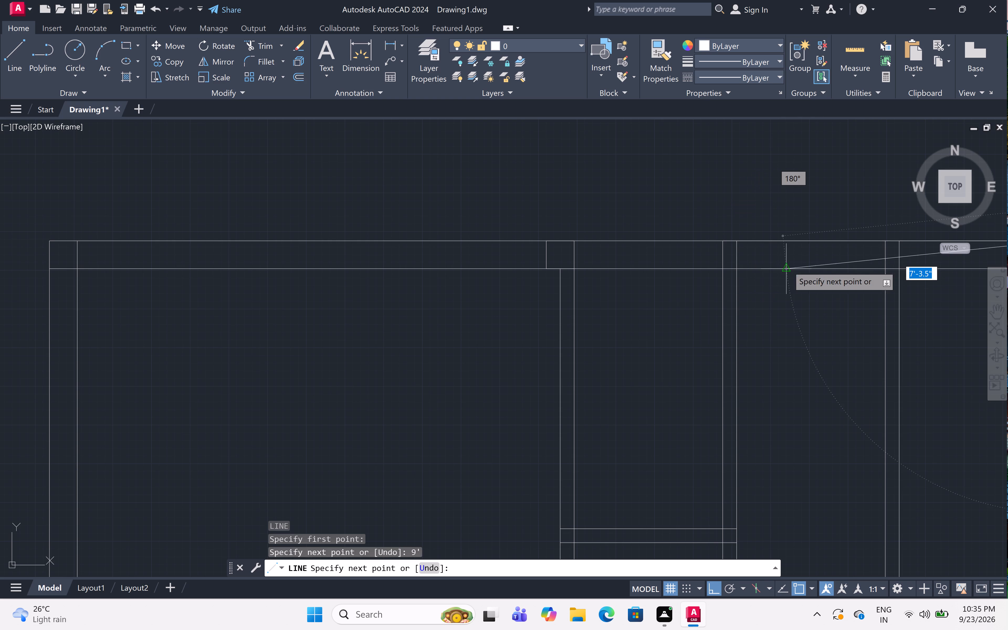
pyautogui.hotkey('ctrl', 'z')
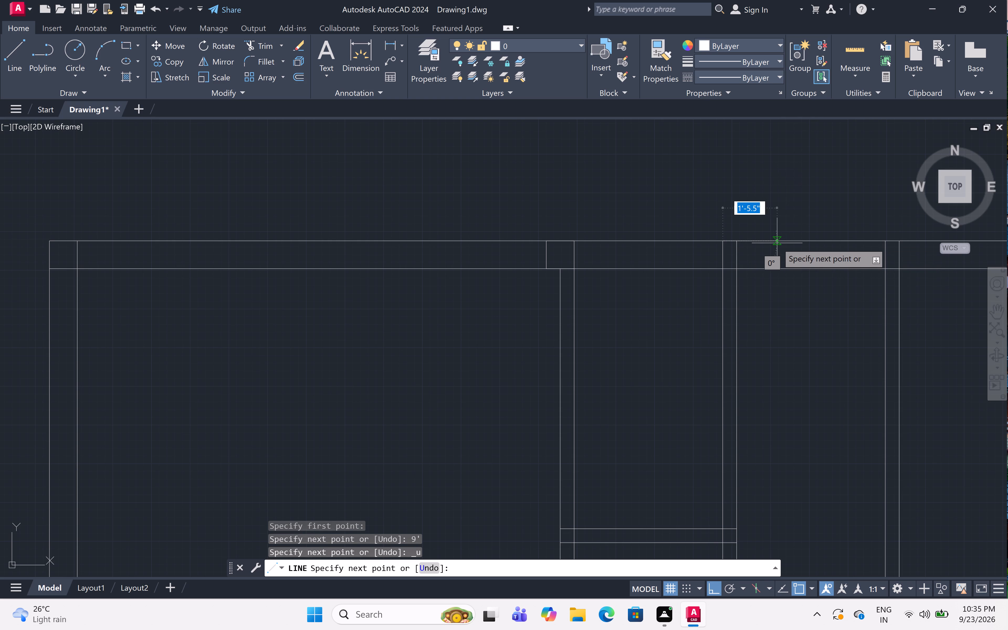
pyautogui.write('9"')
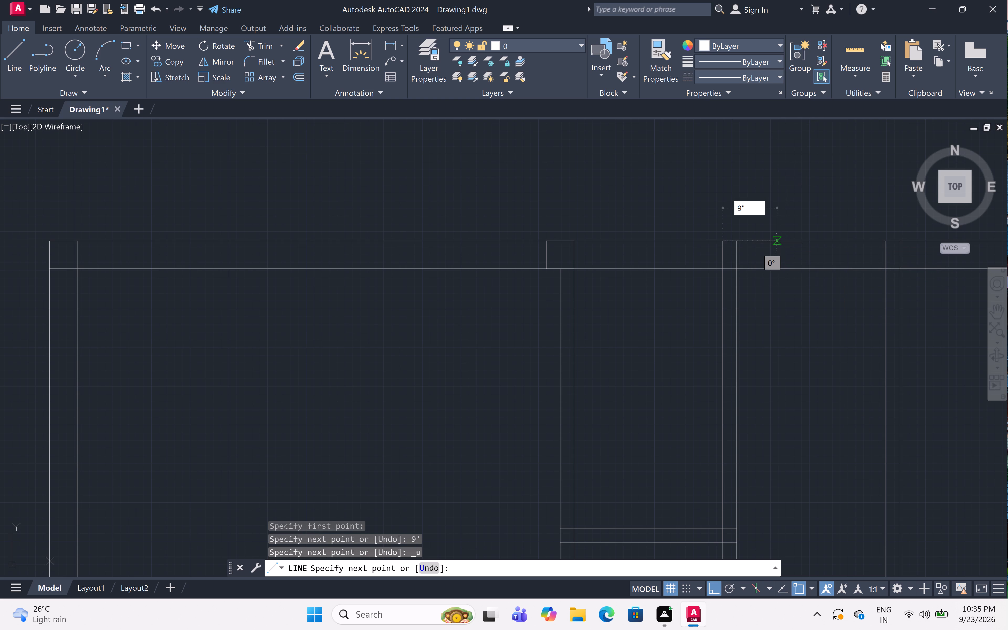
pyautogui.press('space')
pyautogui.press('9')
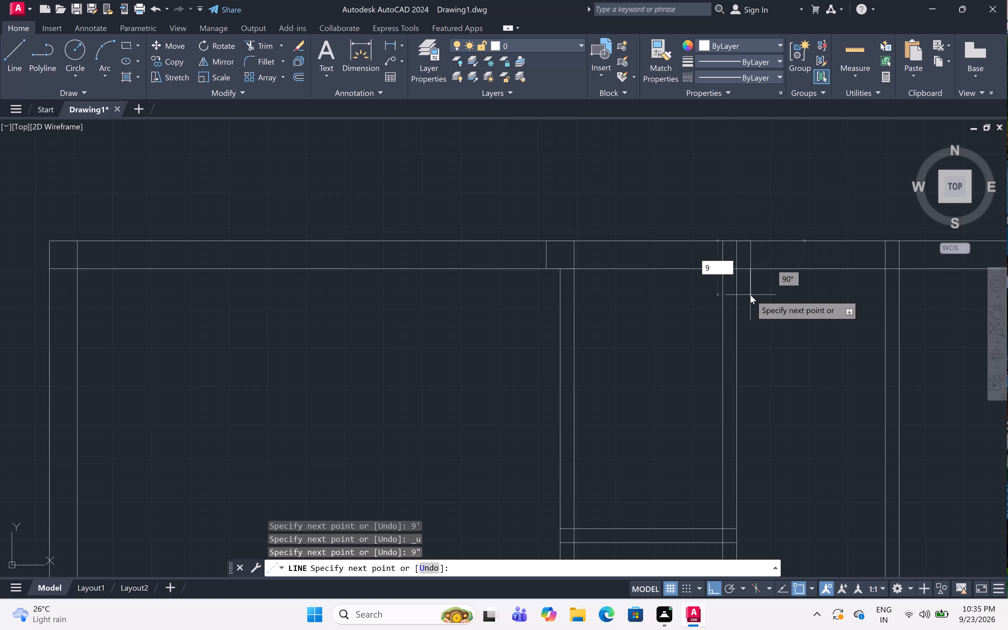
pyautogui.write('"')
pyautogui.press('space')
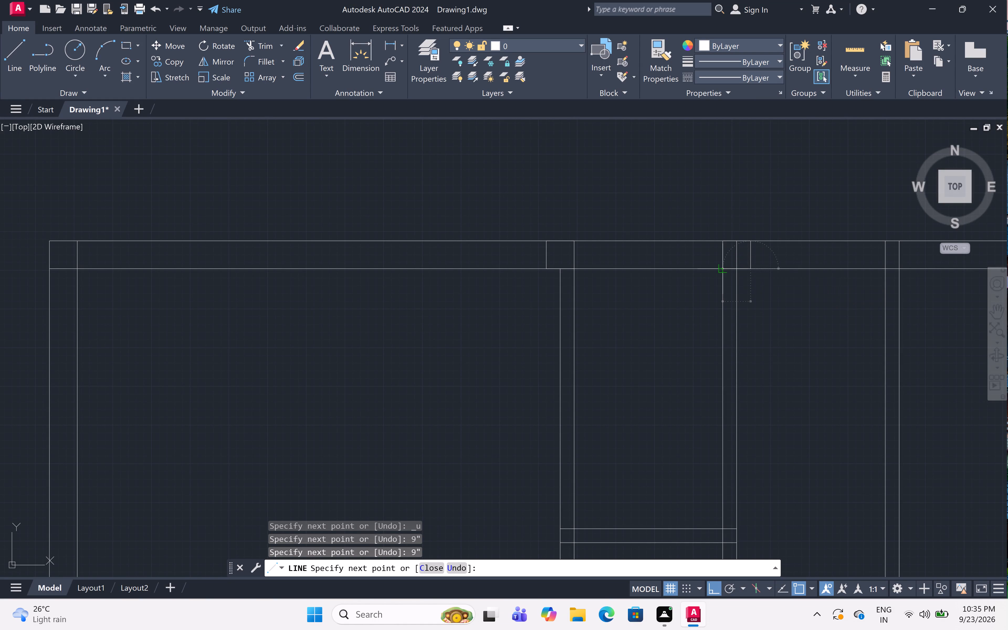
pyautogui.click(722, 268)
pyautogui.press('Escape')
# Trim the partition's right line out of the 9" square in the top outer wall at the small middle room.
pyautogui.write('tr')
pyautogui.press('space')
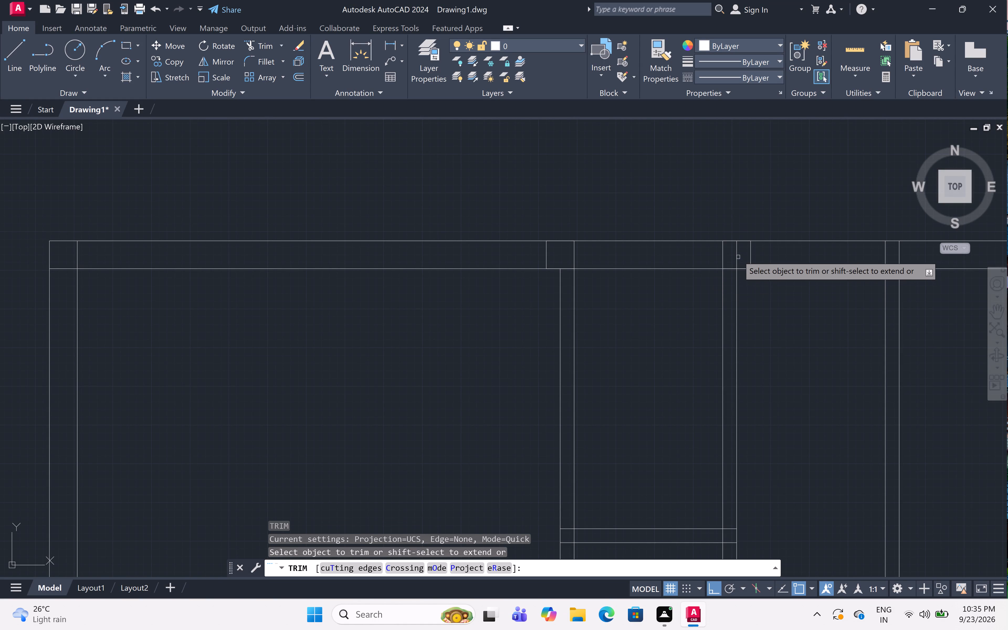
pyautogui.click(737, 254)
pyautogui.press('Escape')
# Draw a 9" by 9" square with lines in the top outer wall at the upper-right room's left partition, rightward from the partition's left edge.
pyautogui.scroll(-3, 744, 282)
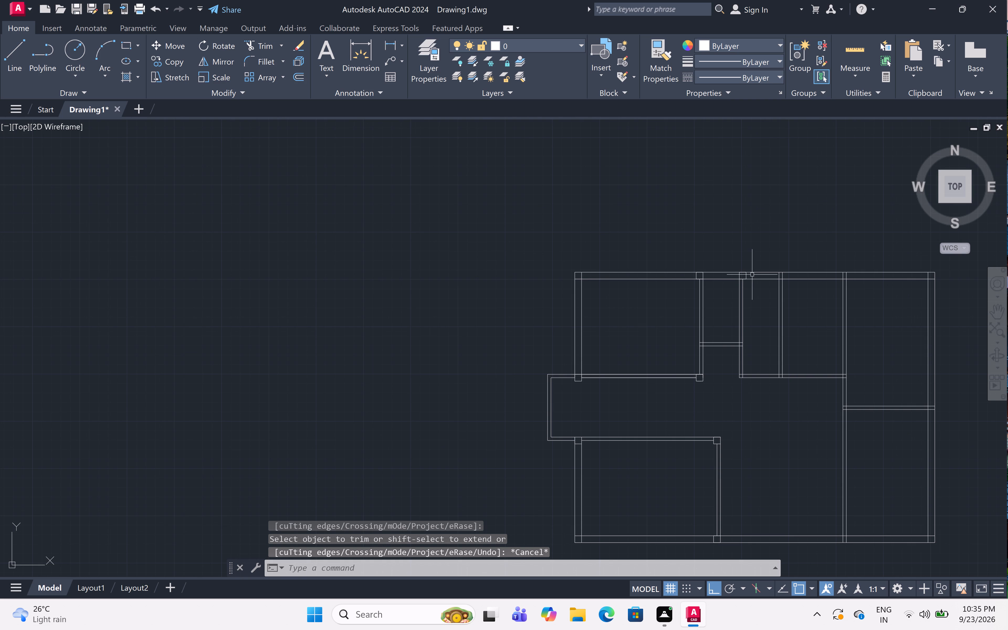
pyautogui.scroll(-1, 774, 279)
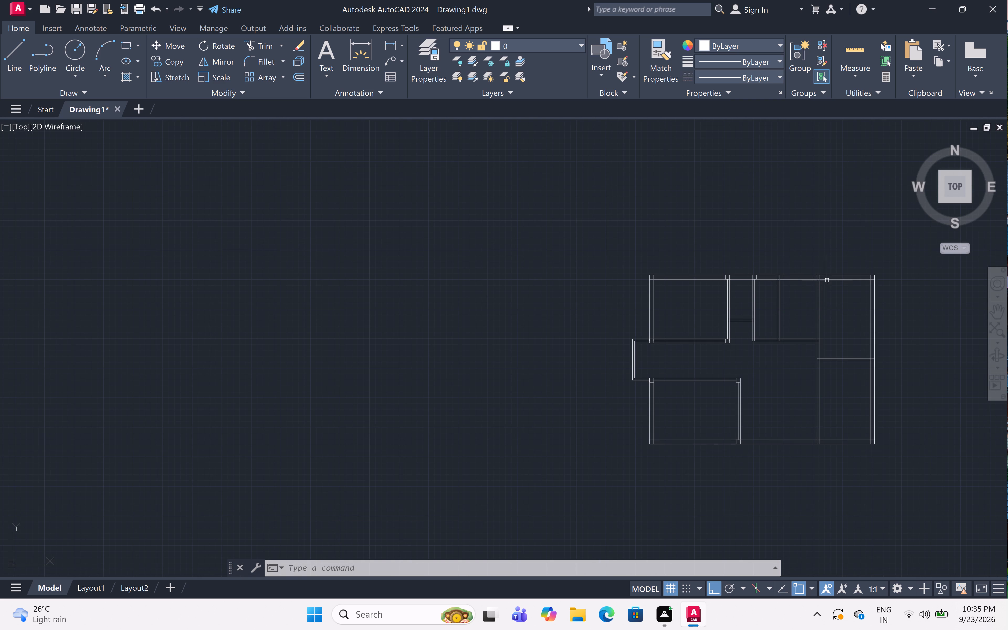
pyautogui.scroll(5, 821, 276)
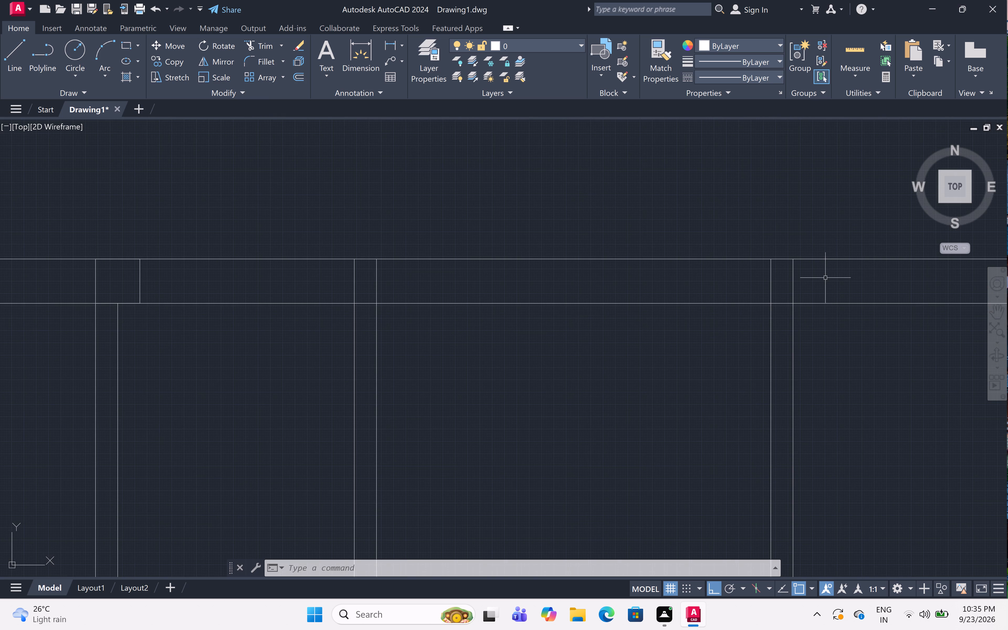
pyautogui.write('l')
pyautogui.press('space')
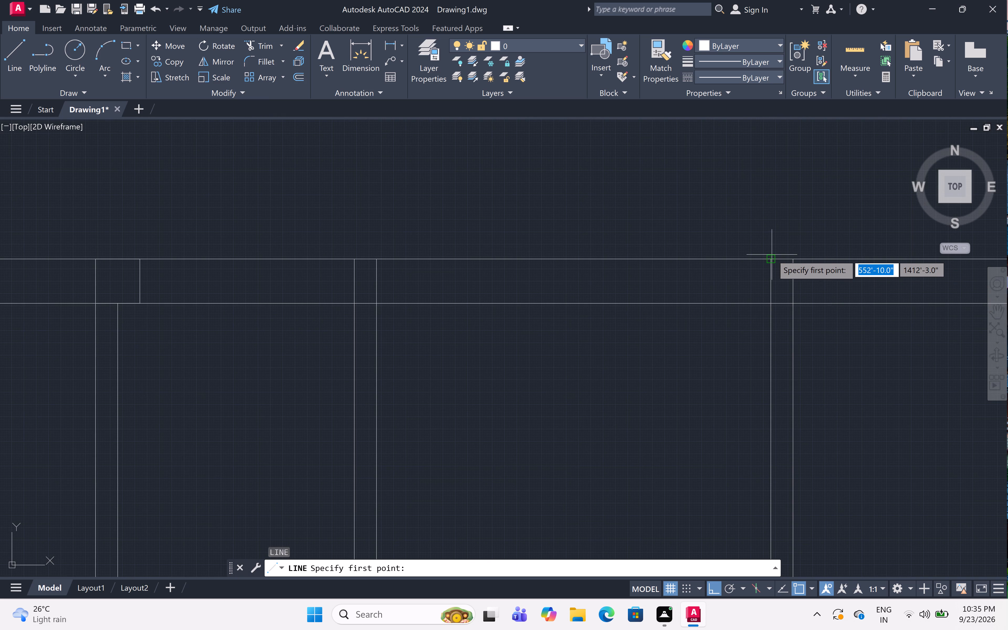
pyautogui.click(771, 259)
pyautogui.write('9"')
pyautogui.press('space')
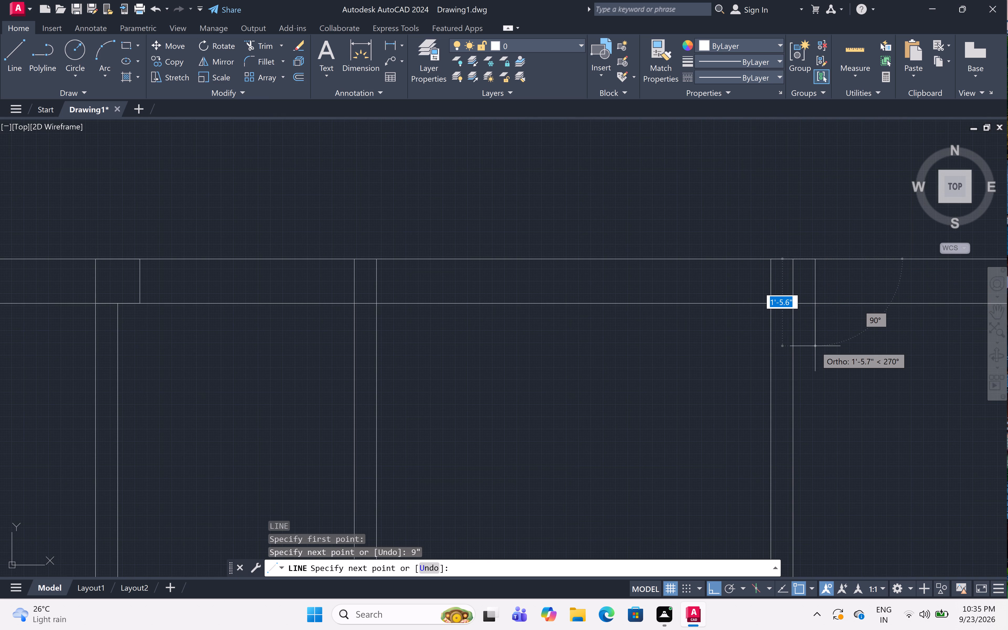
pyautogui.write('9"')
pyautogui.press('space')
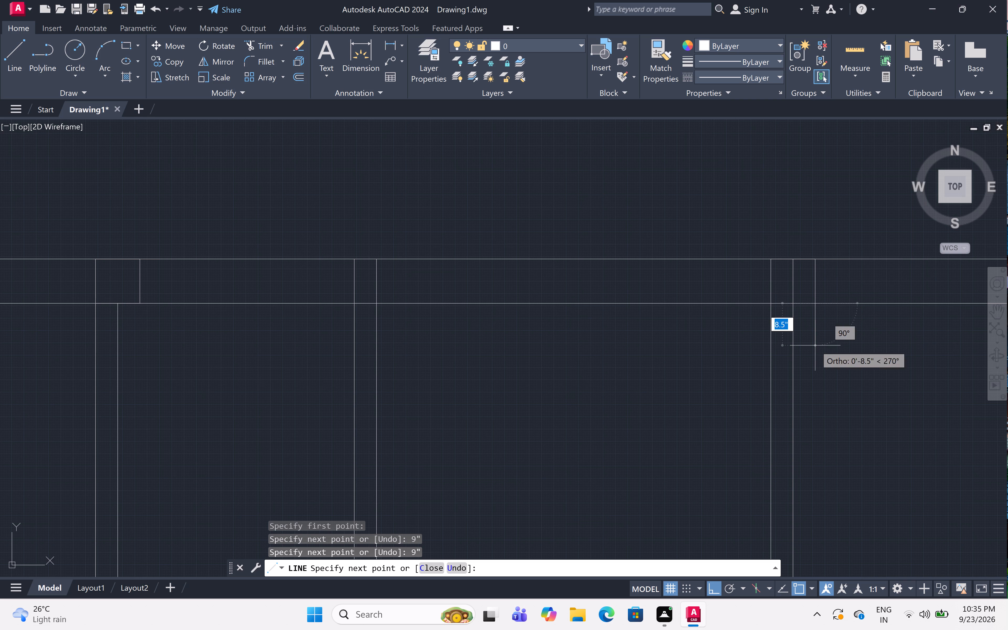
pyautogui.click(774, 304)
pyautogui.press('Escape')
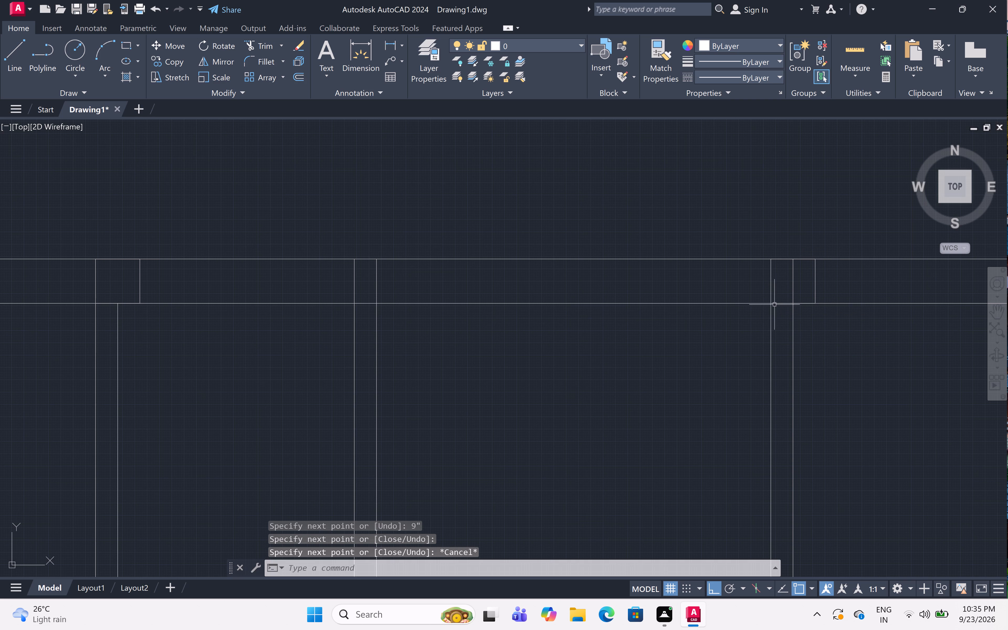
# Trim the partition's right line out of the 9" square in the top outer wall at the upper-right room.
pyautogui.press('t')
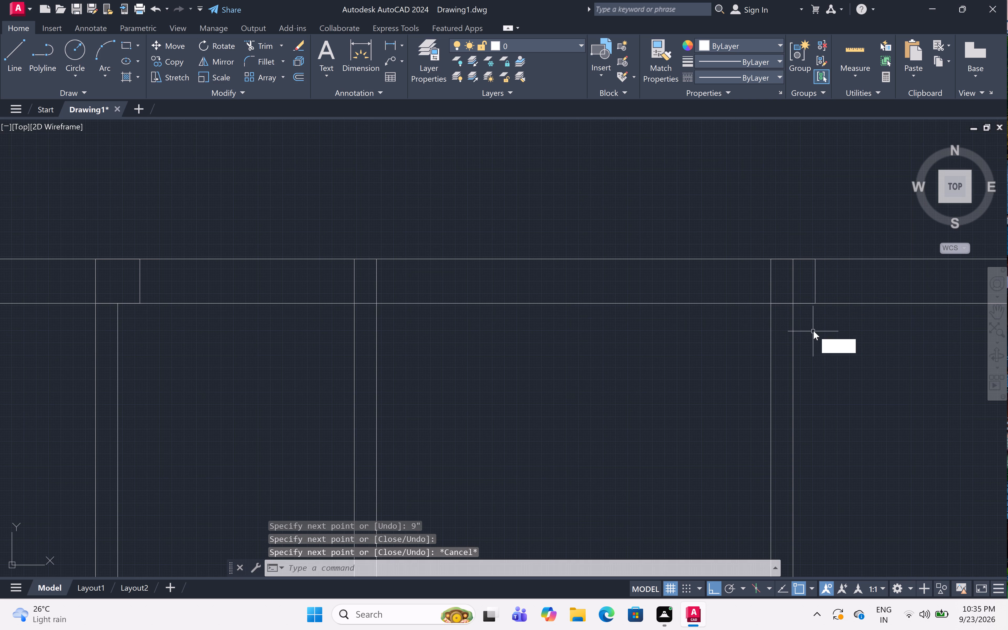
pyautogui.press('r')
pyautogui.press('space')
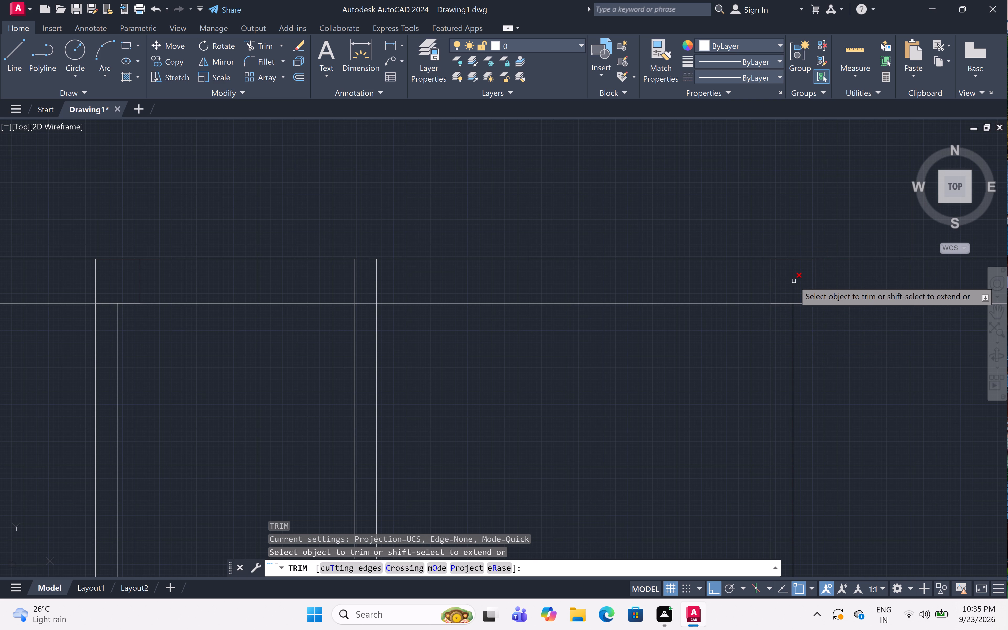
pyautogui.click(794, 281)
pyautogui.press('Escape')
# Draw a 9" by 9" square with lines where the partition between the two right-hand rooms meets their left partition, downward from its upper line.
pyautogui.scroll(-2, 794, 281)
pyautogui.moveTo(820, 303); pyautogui.dragTo(818, 302, button='middle')
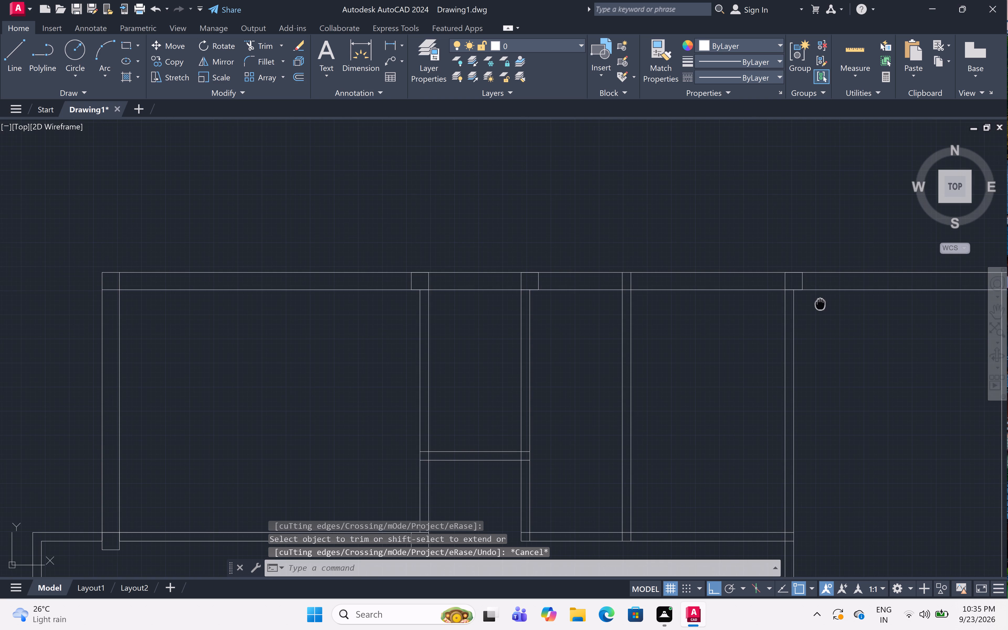
pyautogui.moveTo(818, 302); pyautogui.dragTo(645, 305, button='middle')
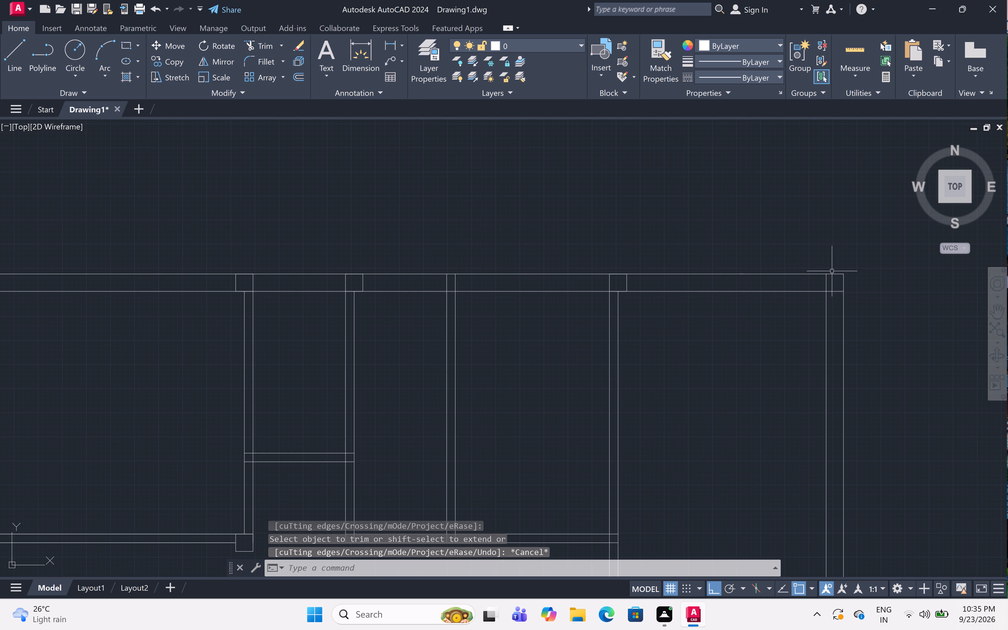
pyautogui.scroll(-3, 832, 267)
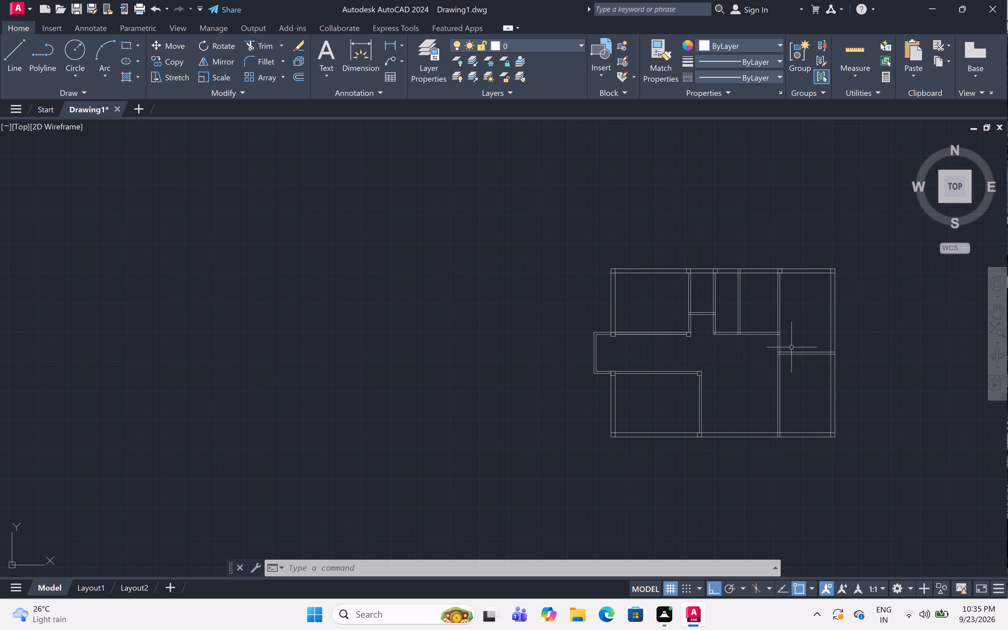
pyautogui.scroll(3, 791, 347)
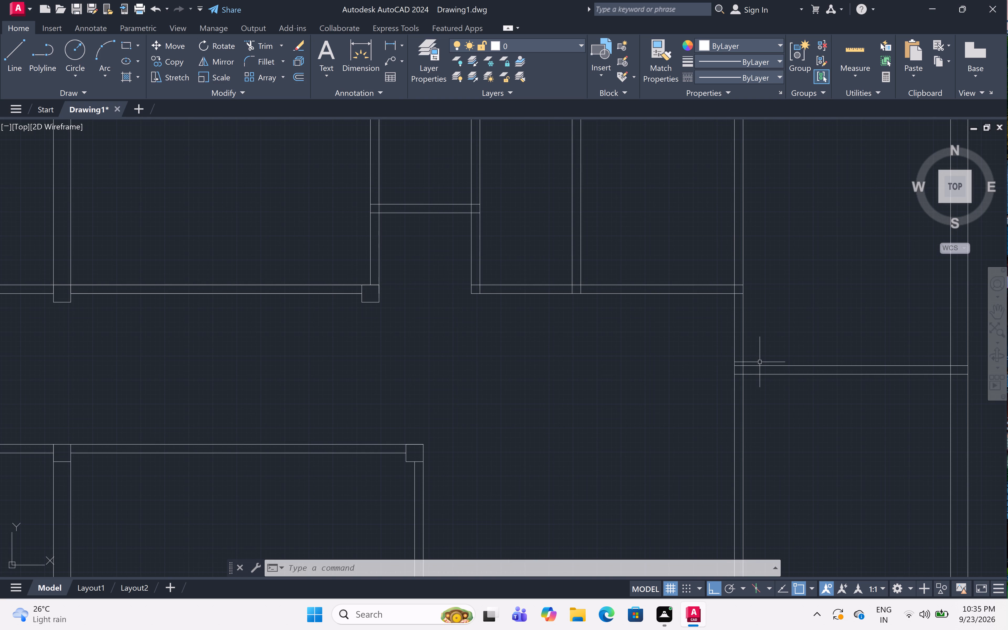
pyautogui.scroll(2, 754, 365)
pyautogui.write('l')
pyautogui.press('space')
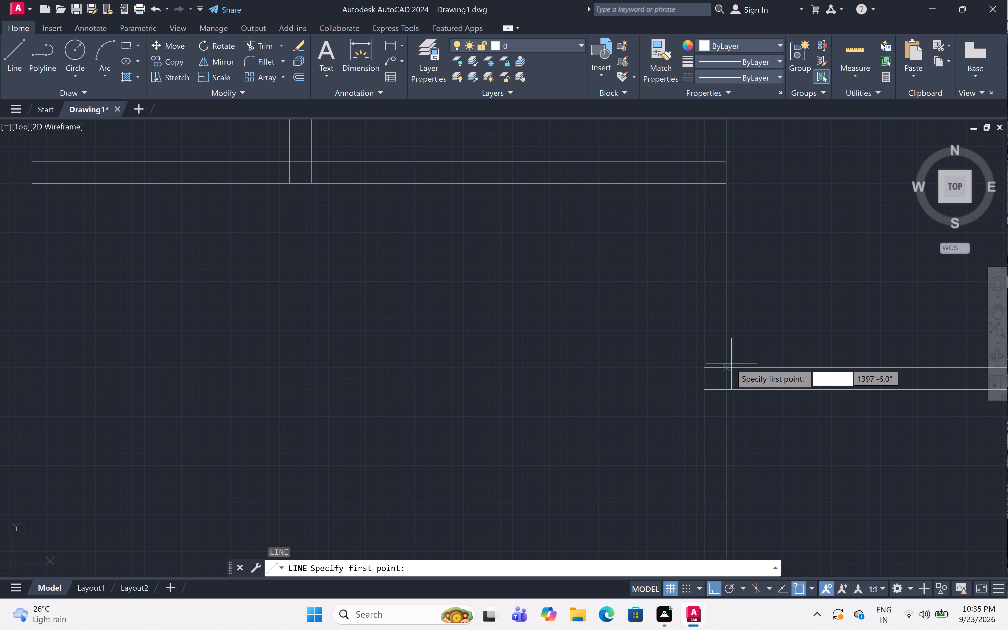
pyautogui.click(703, 370)
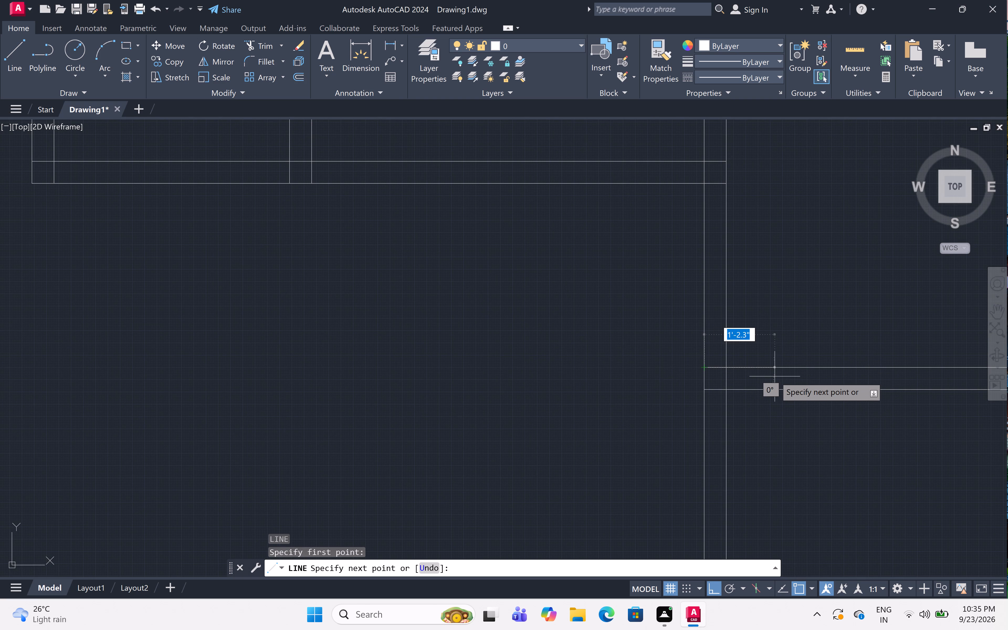
pyautogui.write('9"')
pyautogui.press('space')
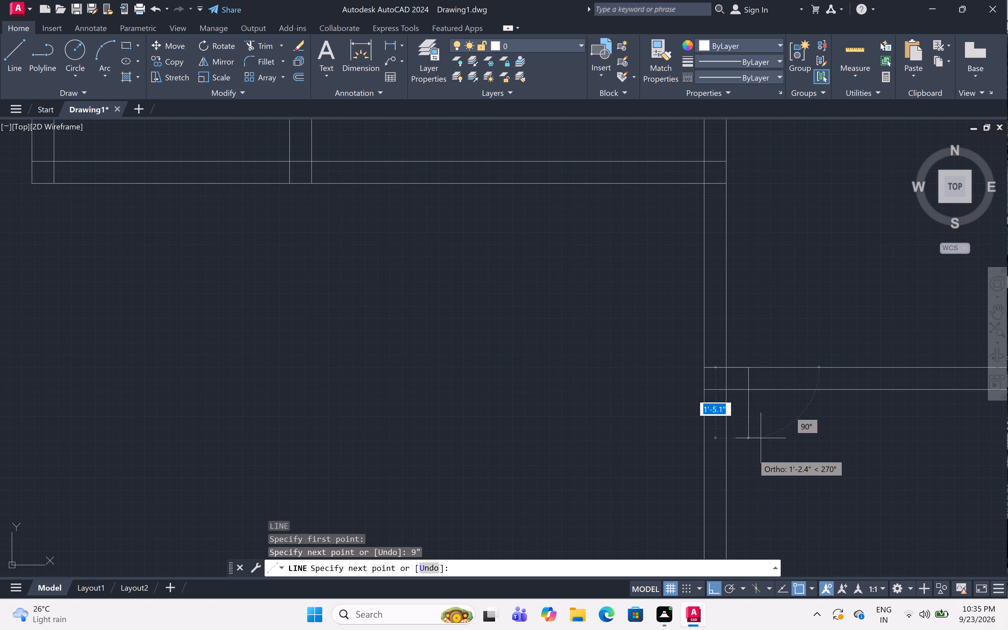
pyautogui.press('9')
pyautogui.hotkey('shift', '"')
pyautogui.press('space')
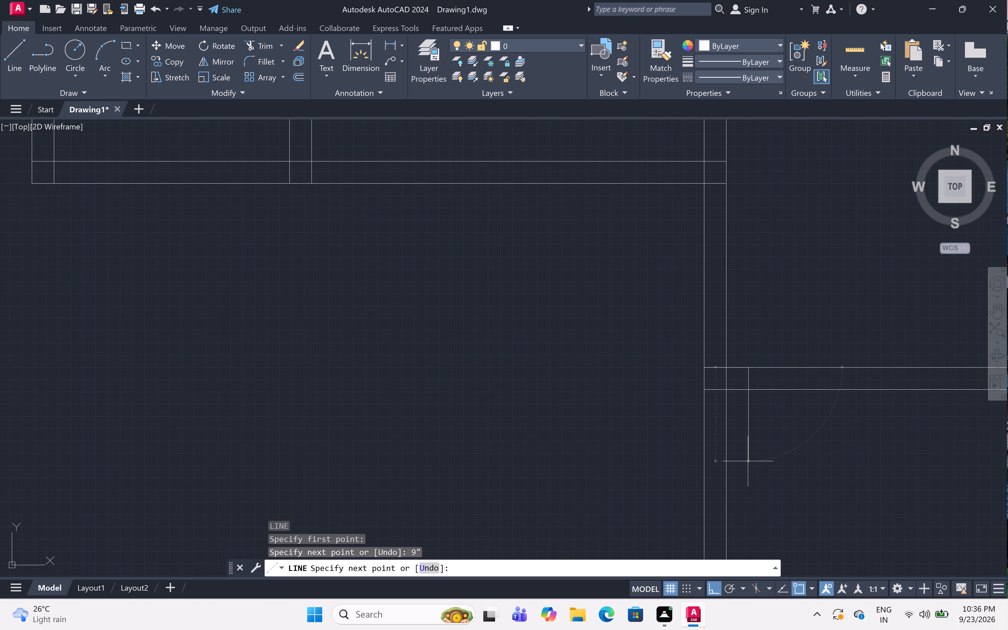
pyautogui.click(706, 413)
pyautogui.press('Escape')
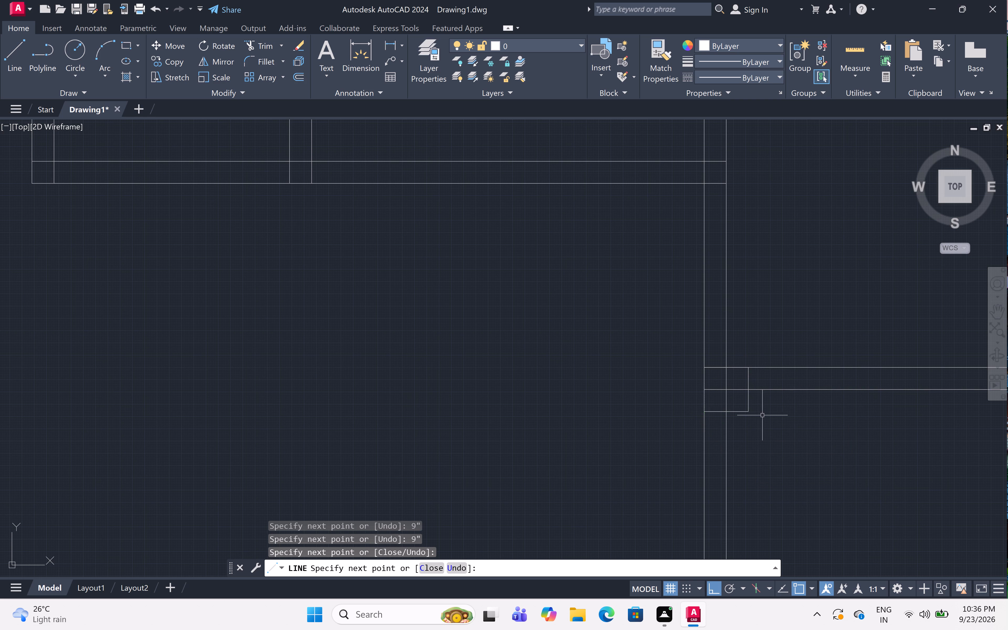
# Trim the vertical partition's right line and the horizontal partition's lower line out of the 9" square at the right-hand rooms' partition junction.
pyautogui.write('tr')
pyautogui.press('space')
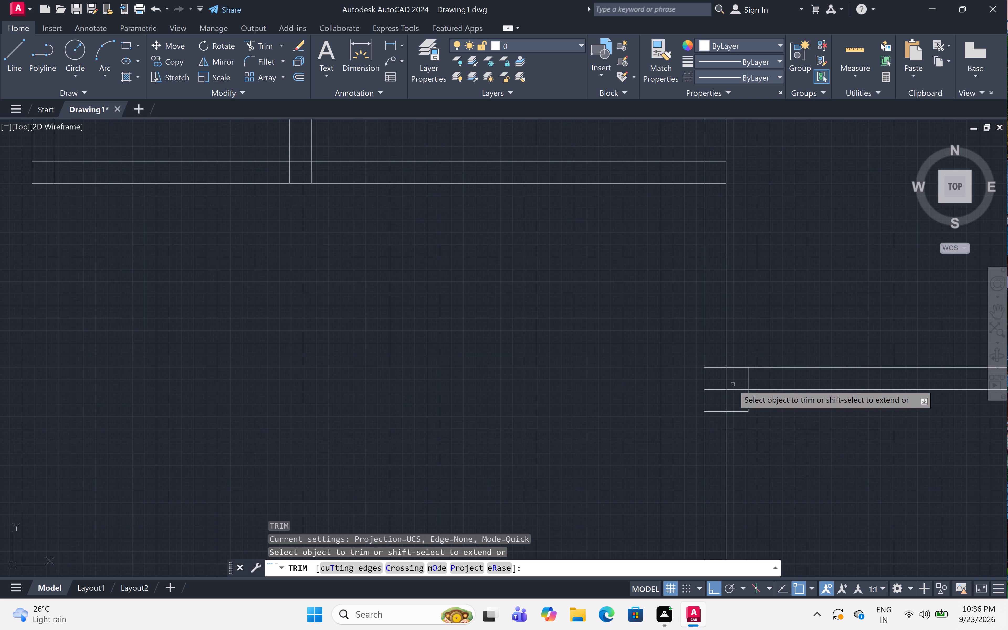
pyautogui.click(728, 380)
pyautogui.click(732, 389)
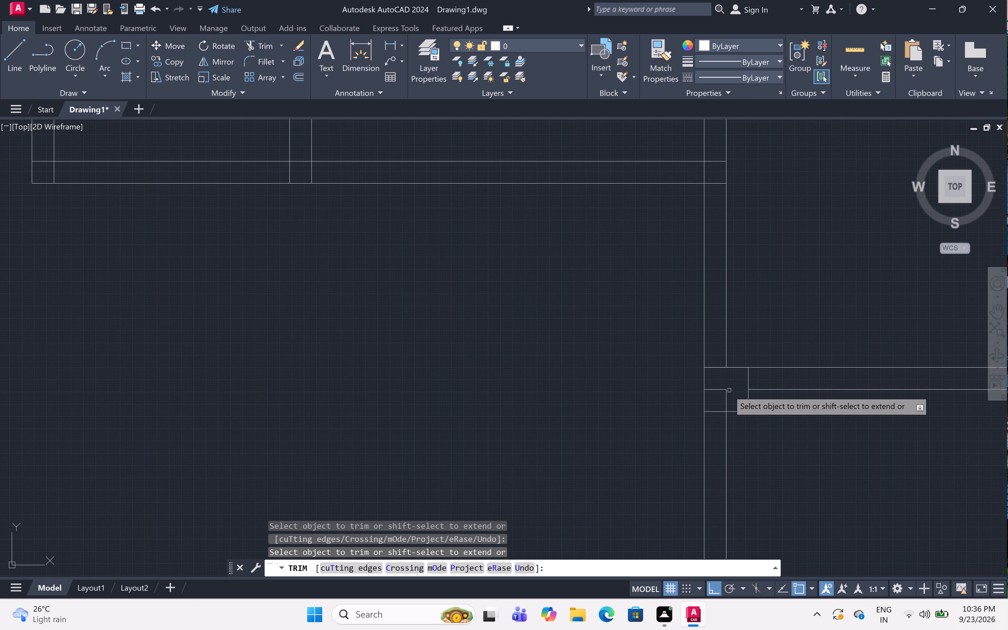
pyautogui.click(725, 397)
pyautogui.click(722, 390)
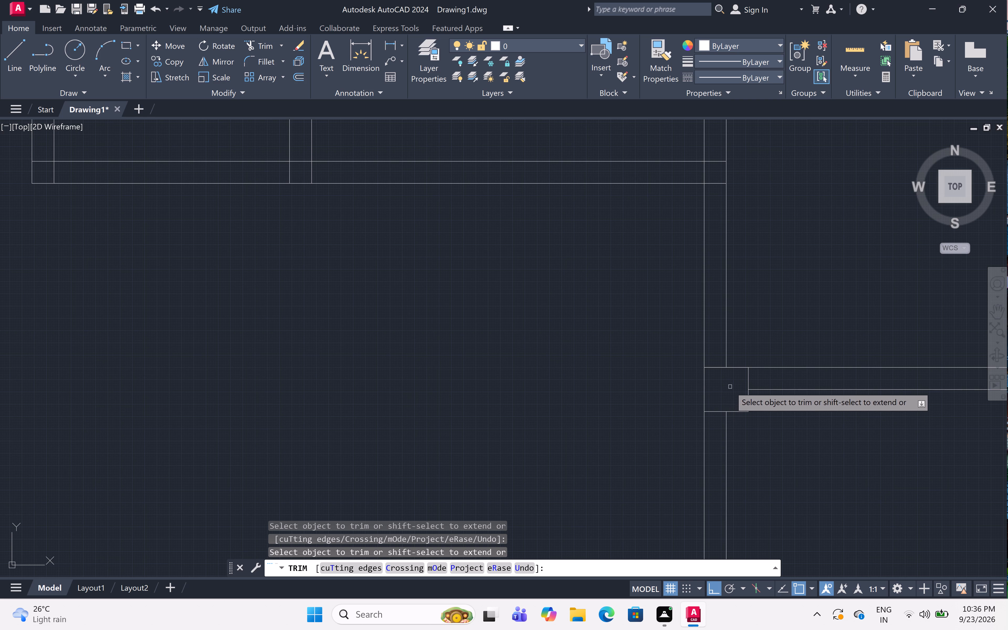
pyautogui.press('Escape')
# Draw a 9" by 9" square with lines in the right outer wall at the partition between the right-hand rooms, downward from its upper line.
pyautogui.scroll(-4, 743, 371)
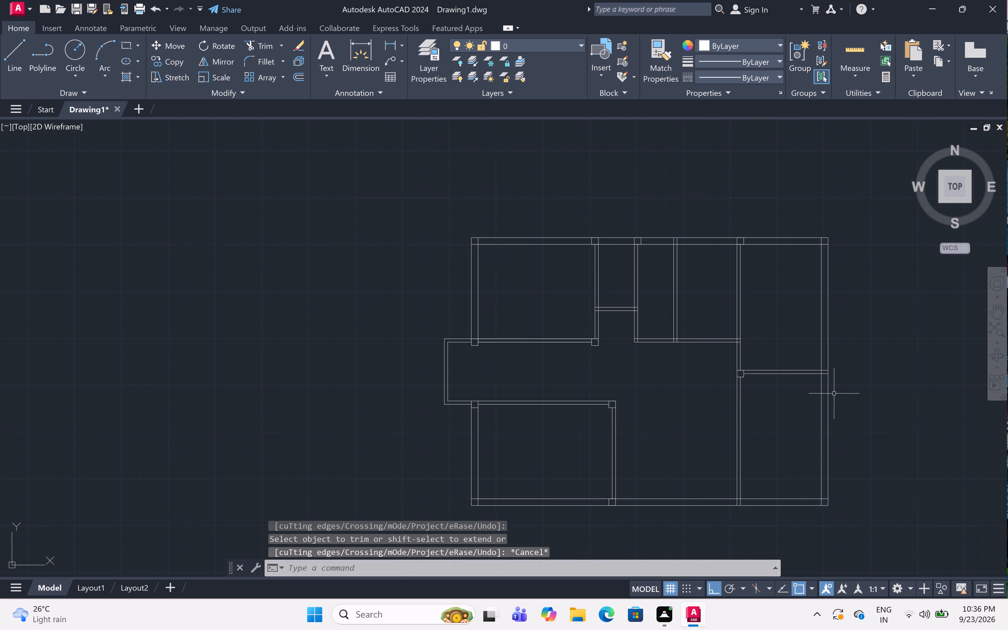
pyautogui.scroll(3, 827, 373)
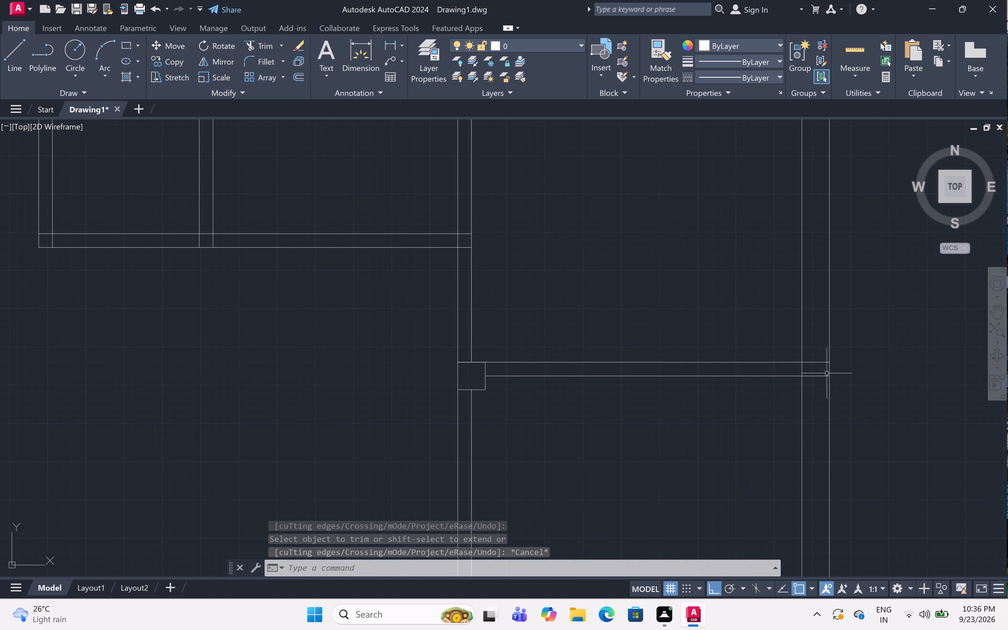
pyautogui.write('l')
pyautogui.press('space')
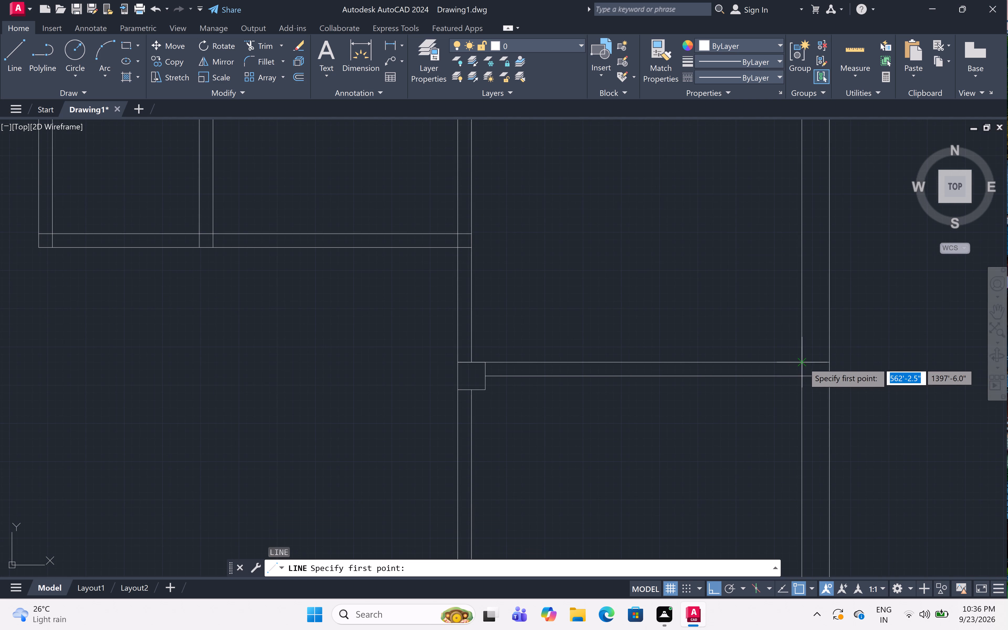
pyautogui.click(803, 363)
pyautogui.write('9"')
pyautogui.press('space')
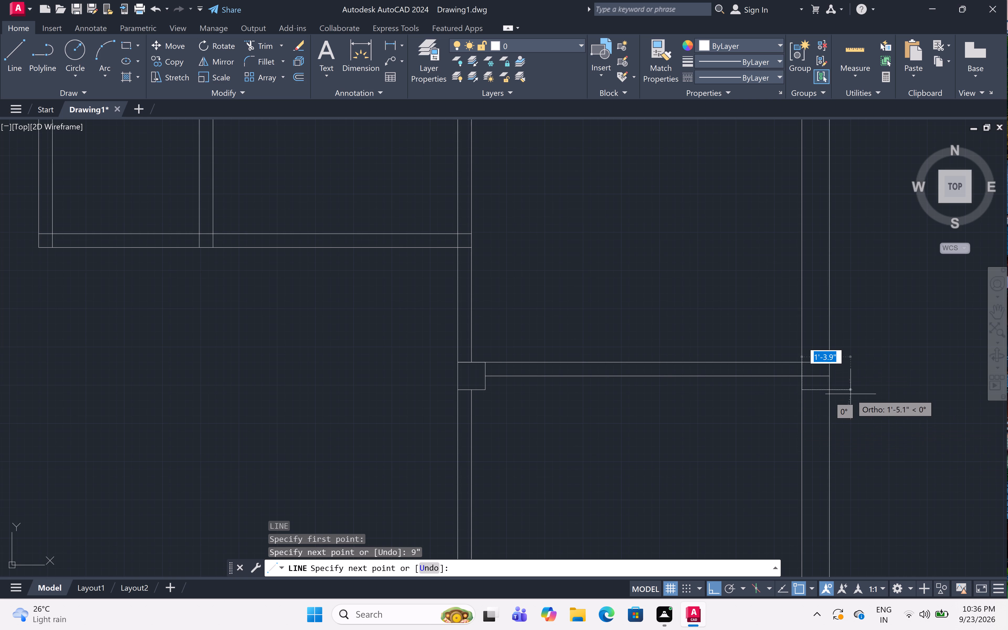
pyautogui.click(830, 390)
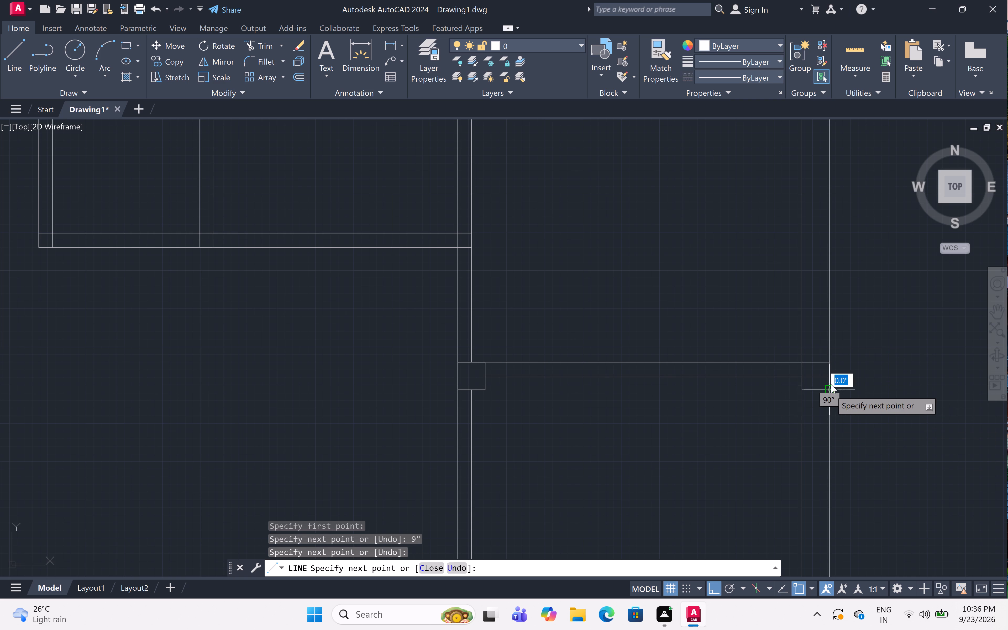
pyautogui.click(834, 362)
pyautogui.press('Escape')
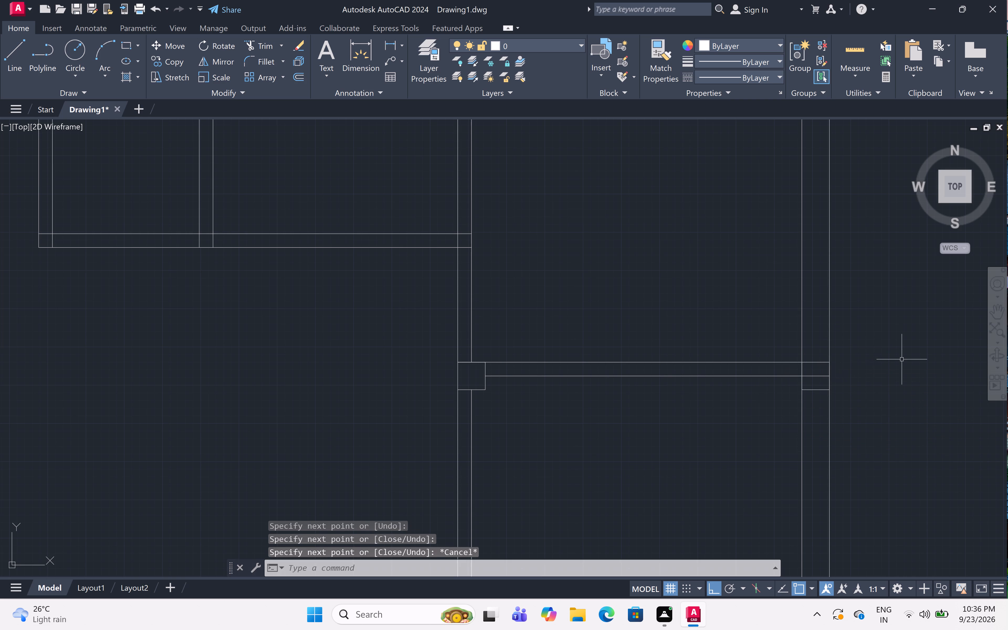
# Trim the horizontal partition's lower line out of the 9" square in the right outer wall.
pyautogui.write('tr')
pyautogui.press('space')
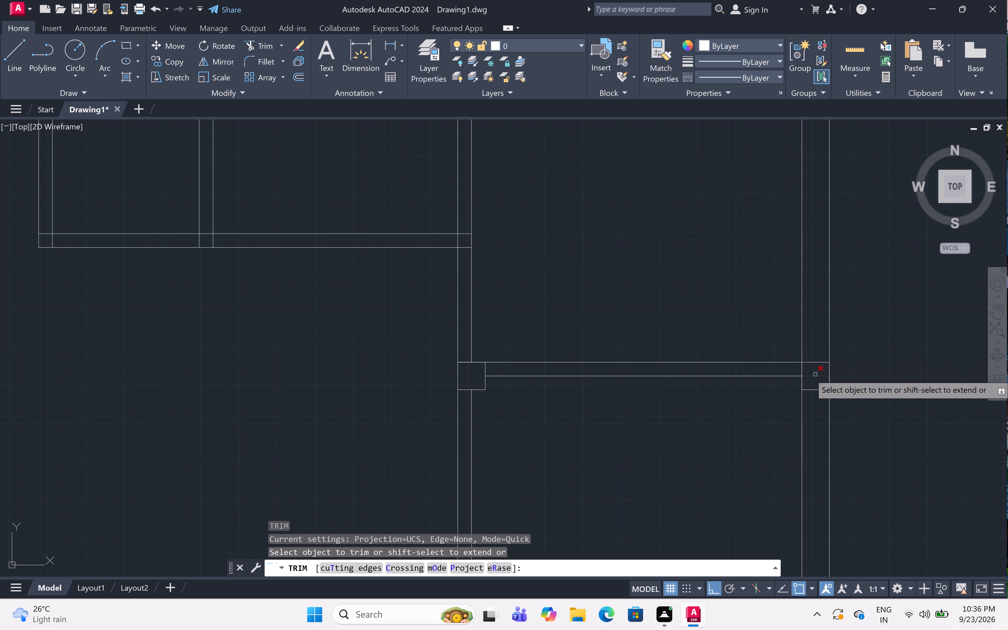
pyautogui.click(815, 374)
pyautogui.press('Escape')
# Draw a 9" by 9" square with lines in the bottom outer wall at the lower-right room's left partition, rightward from the partition's left edge.
pyautogui.scroll(-4, 873, 350)
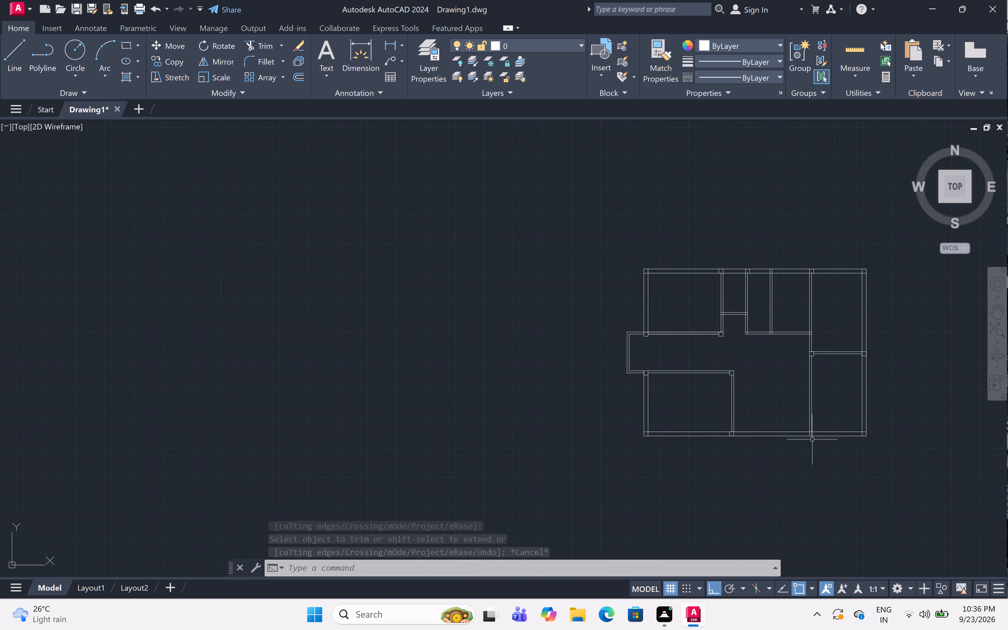
pyautogui.scroll(4, 815, 437)
pyautogui.write('l')
pyautogui.press('space')
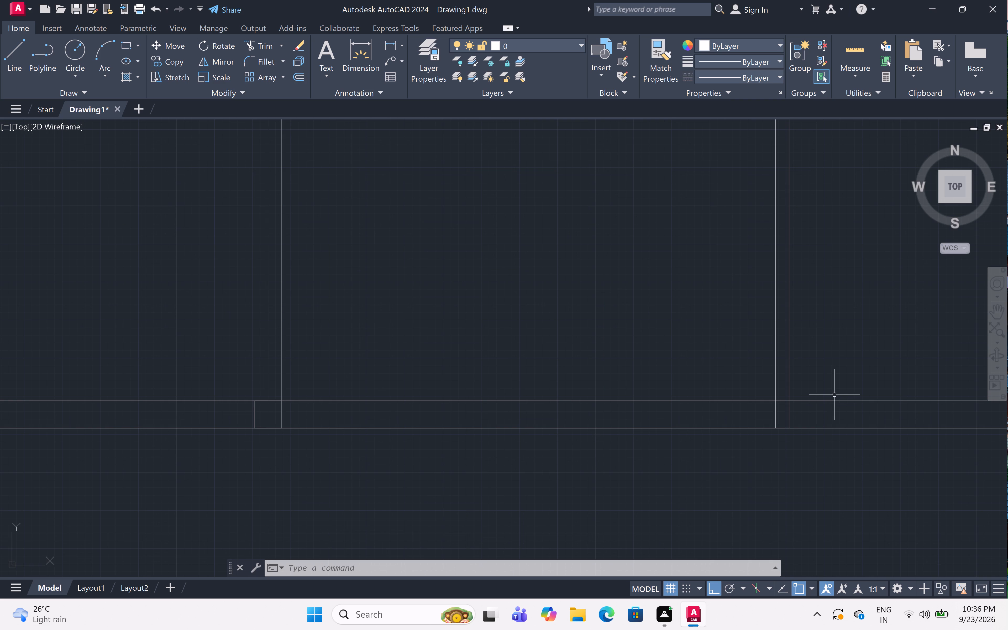
pyautogui.click(779, 397)
pyautogui.write('9"')
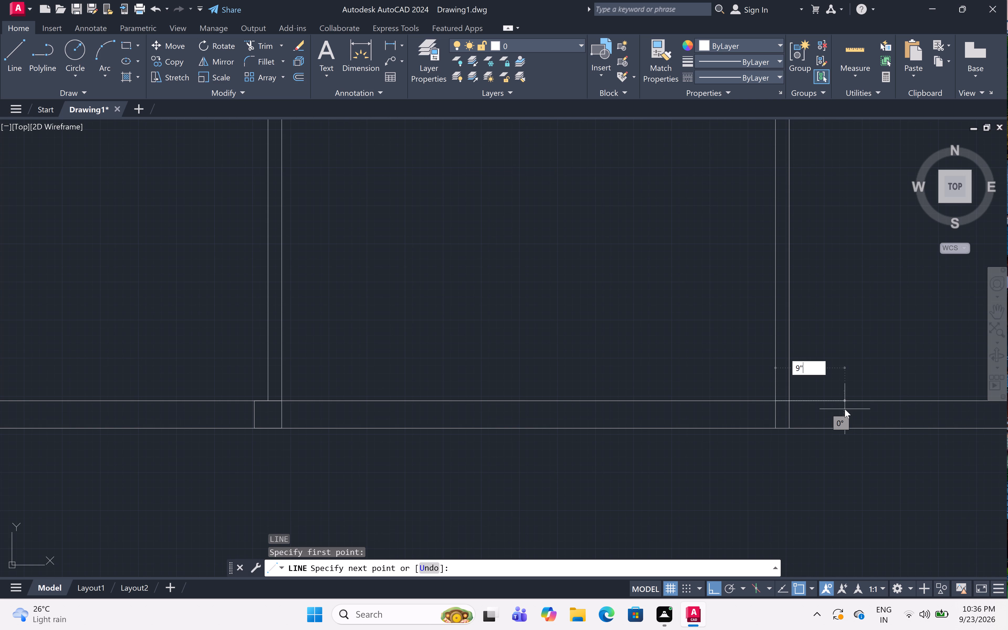
pyautogui.press('space')
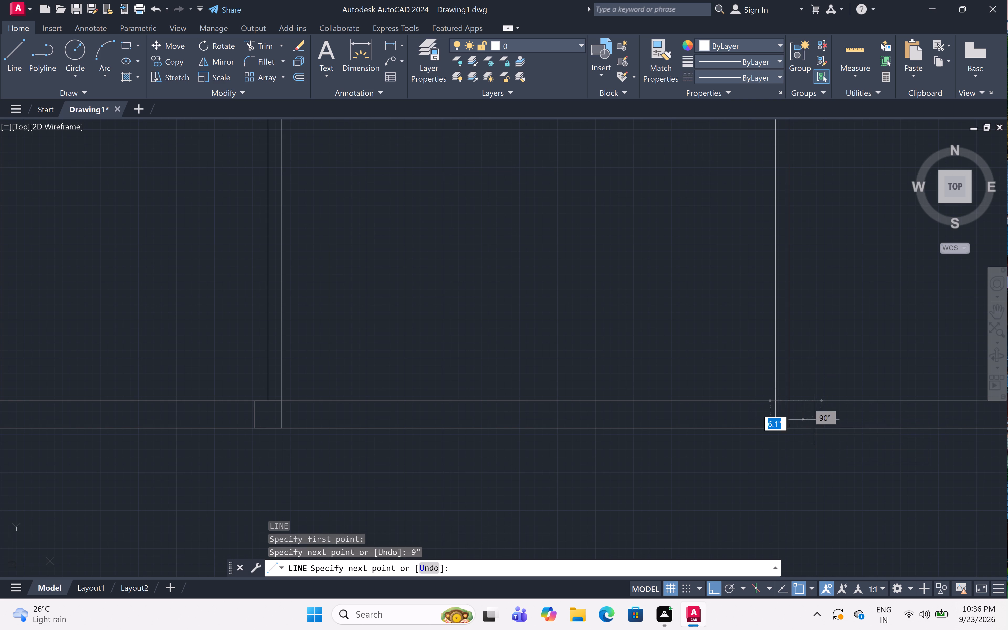
pyautogui.click(805, 430)
pyautogui.press('Escape')
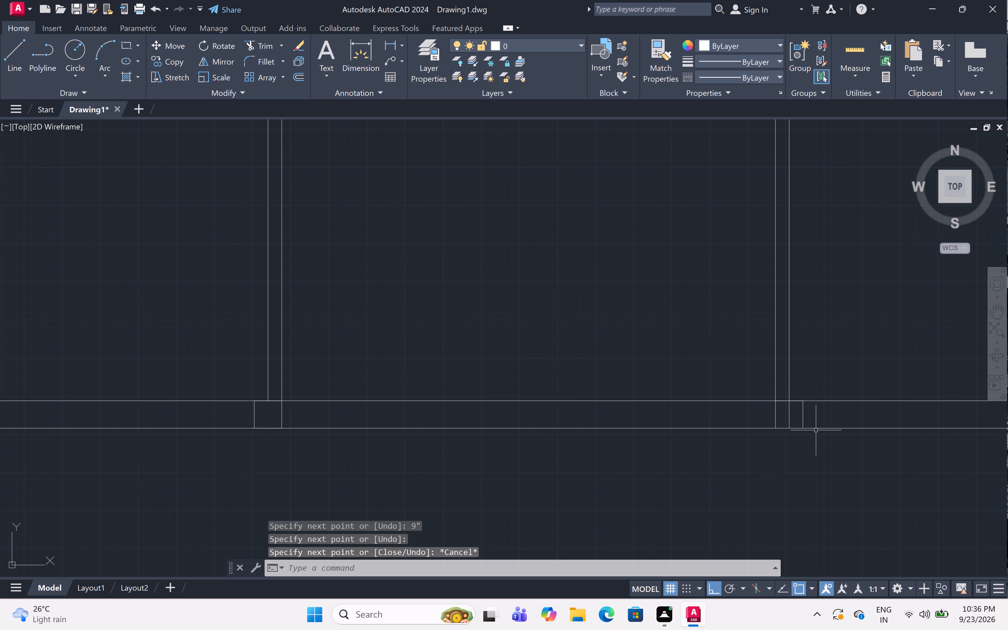
# Trim the partition's right line out of the 9" square in the bottom outer wall at the lower-right room.
pyautogui.write('tr')
pyautogui.press('space')
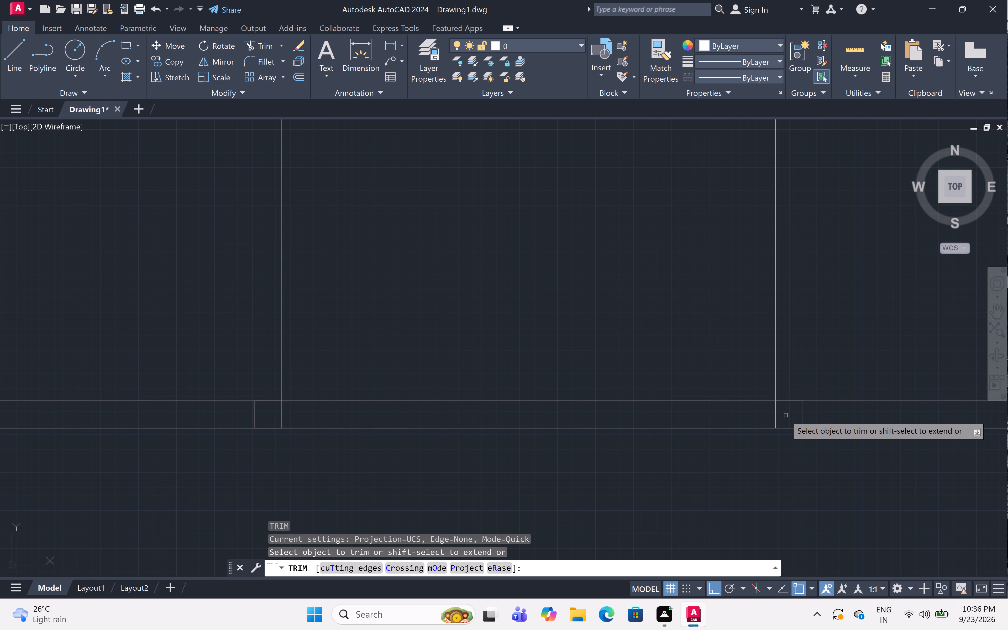
pyautogui.click(788, 415)
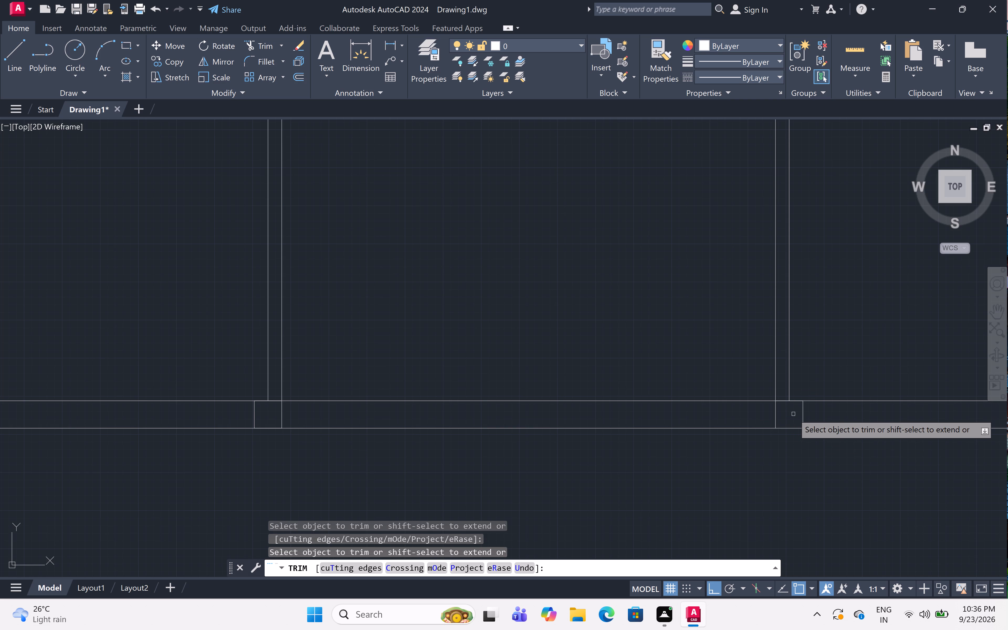
# Draw a 9" by 9" square with lines in the bottom outer wall, starting 3' right of the square at the lower-left room's right partition.
pyautogui.scroll(-2, 806, 380)
pyautogui.press('Escape')
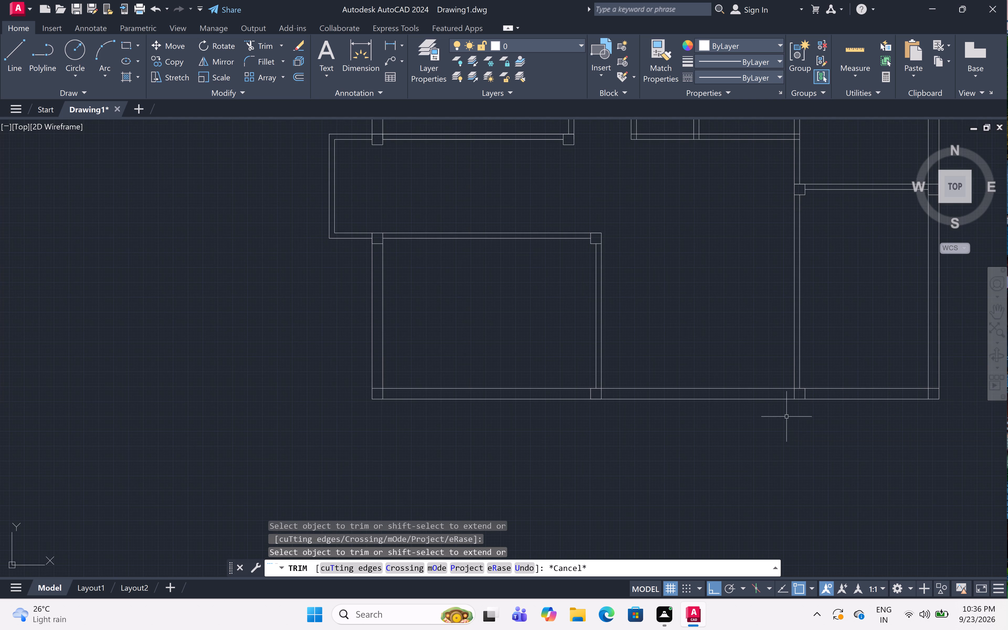
pyautogui.scroll(2, 713, 392)
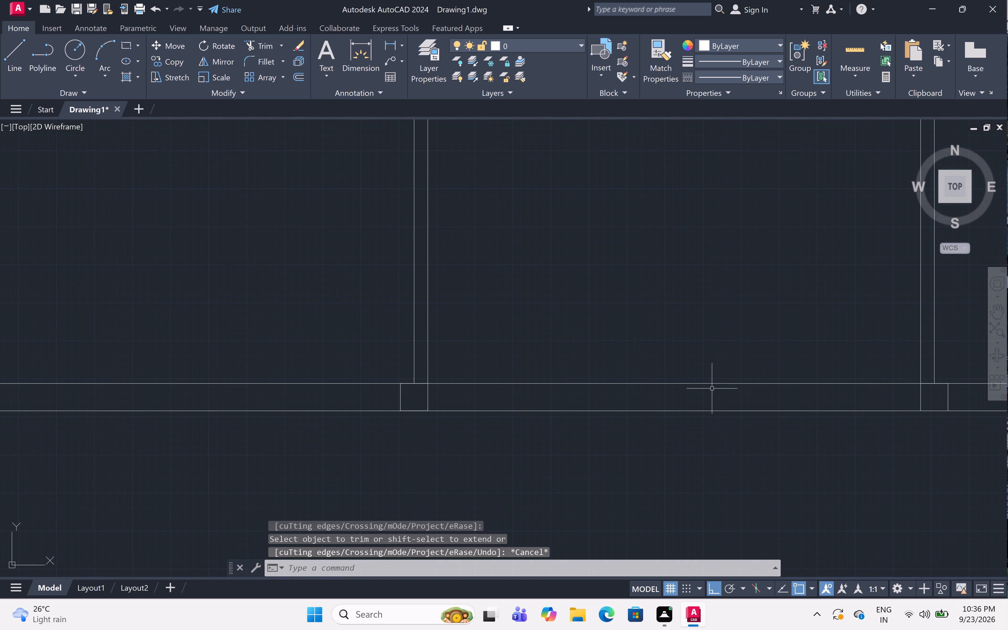
pyautogui.write('l')
pyautogui.press('space')
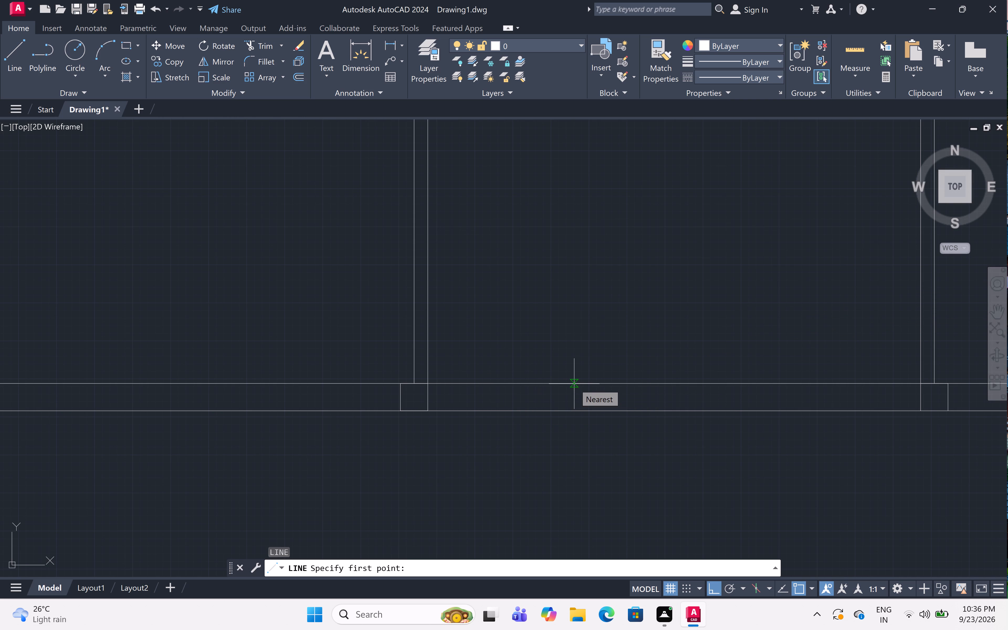
pyautogui.moveTo(427, 408); pyautogui.dragTo(432, 409)
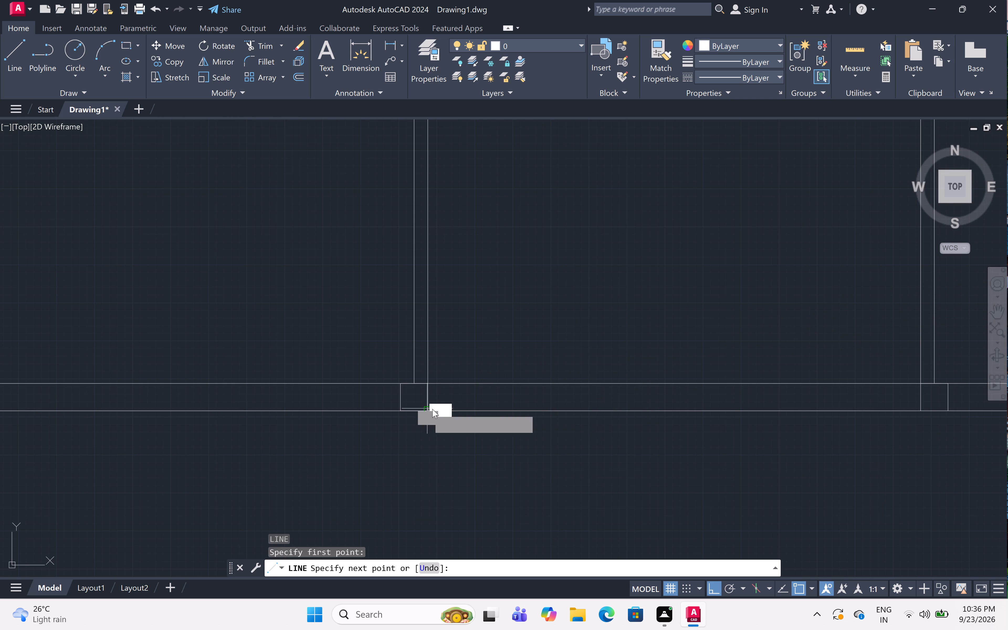
pyautogui.moveTo(432, 409); pyautogui.dragTo(447, 411)
pyautogui.press('3')
pyautogui.press("'")
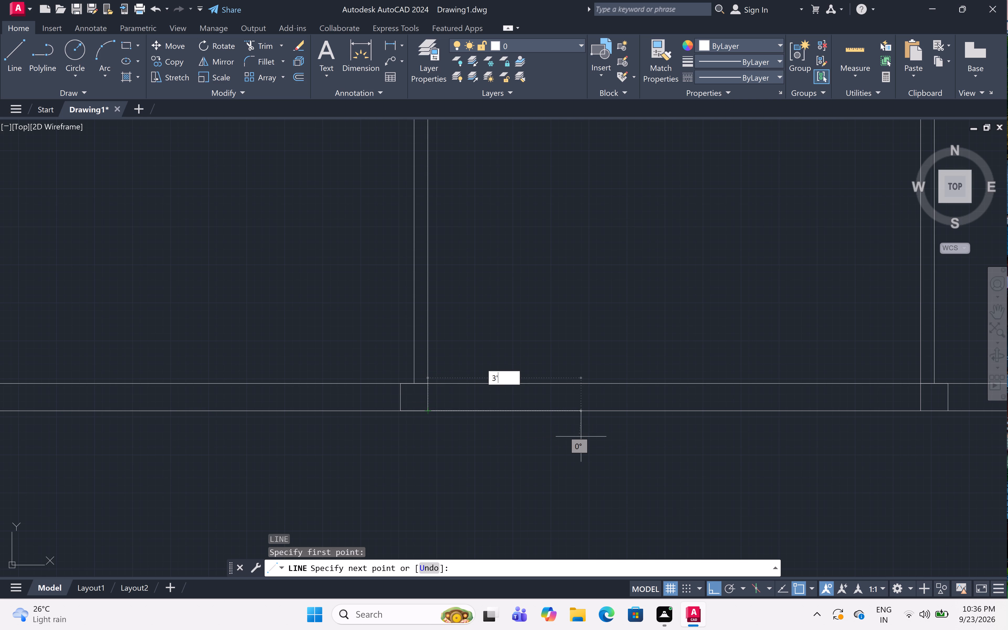
pyautogui.press('space')
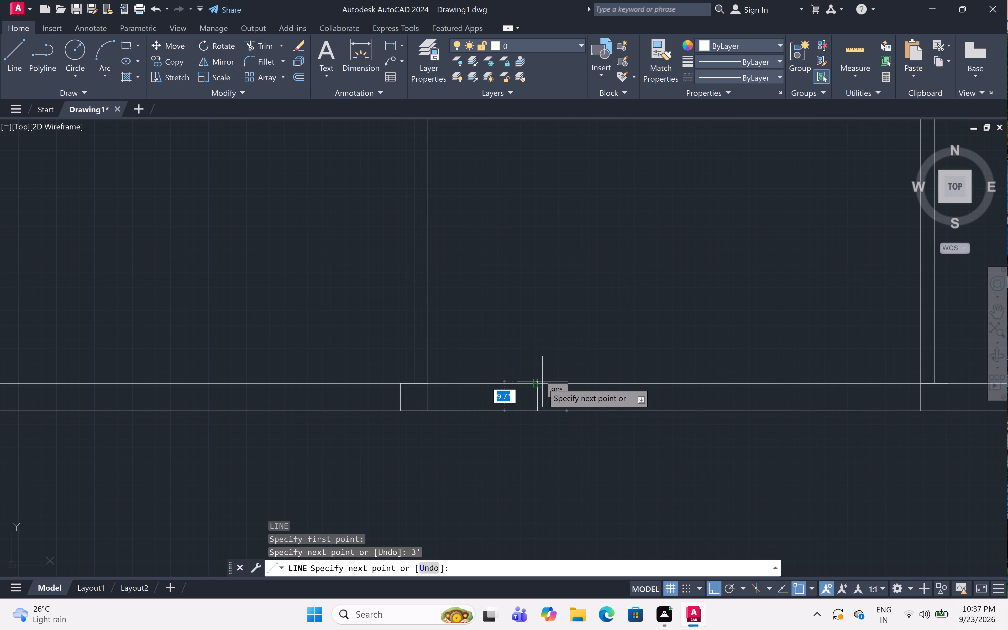
pyautogui.moveTo(540, 386); pyautogui.dragTo(557, 390)
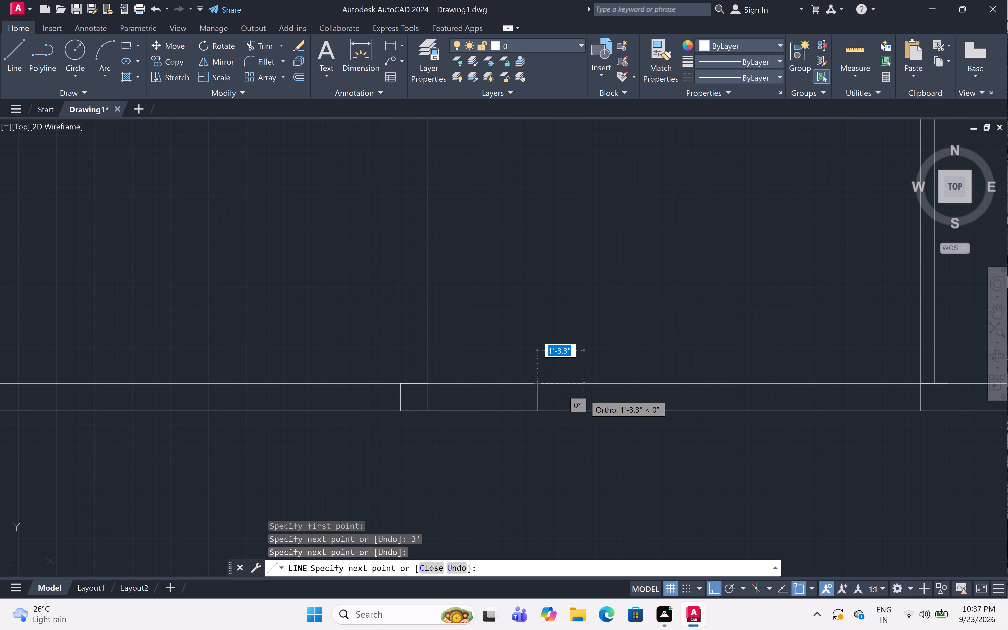
pyautogui.write('9"')
pyautogui.press('space')
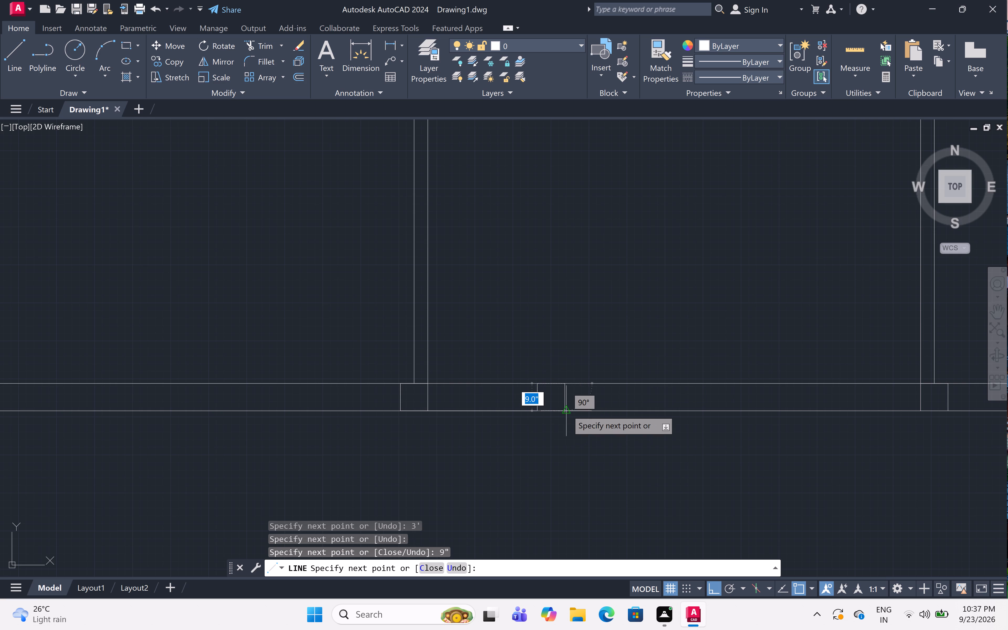
pyautogui.click(567, 410)
pyautogui.hotkey('ctrl', 'z')
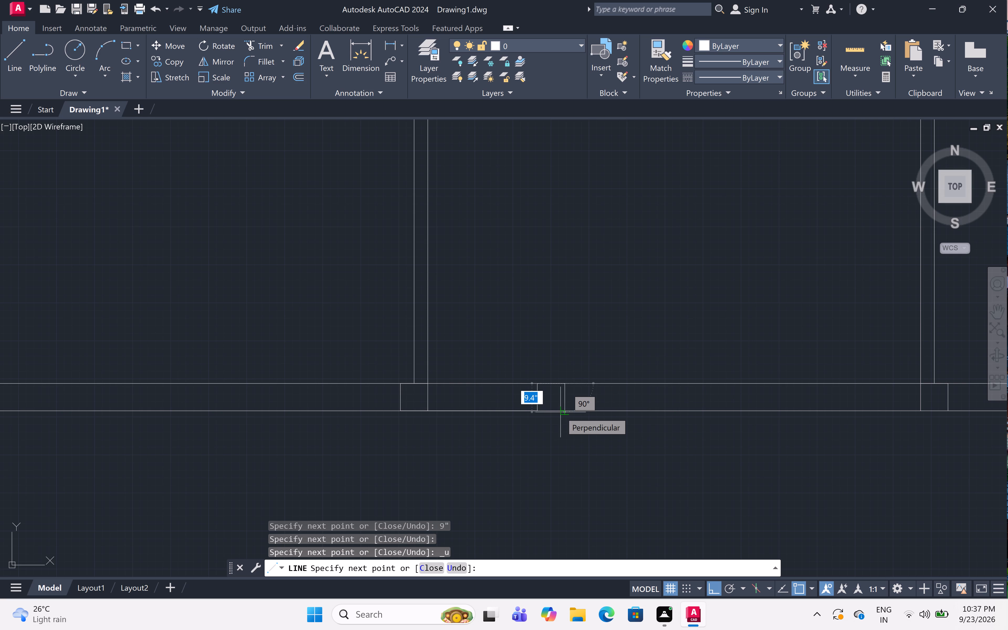
pyautogui.moveTo(563, 412); pyautogui.dragTo(571, 412)
pyautogui.press('Escape')
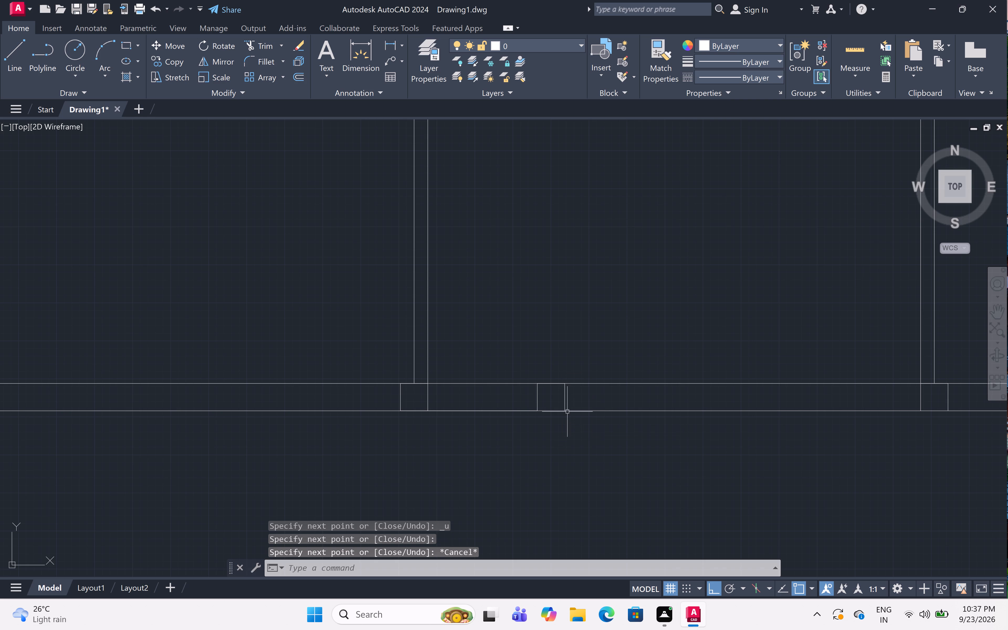
# Trim the bottom outer wall's inner line across the 3' gap between the two squares.
pyautogui.write('tr')
pyautogui.press('space')
pyautogui.moveTo(512, 385); pyautogui.dragTo(518, 380)
pyautogui.scroll(-4, 758, 228)
pyautogui.moveTo(758, 228); pyautogui.dragTo(714, 364, button='middle')
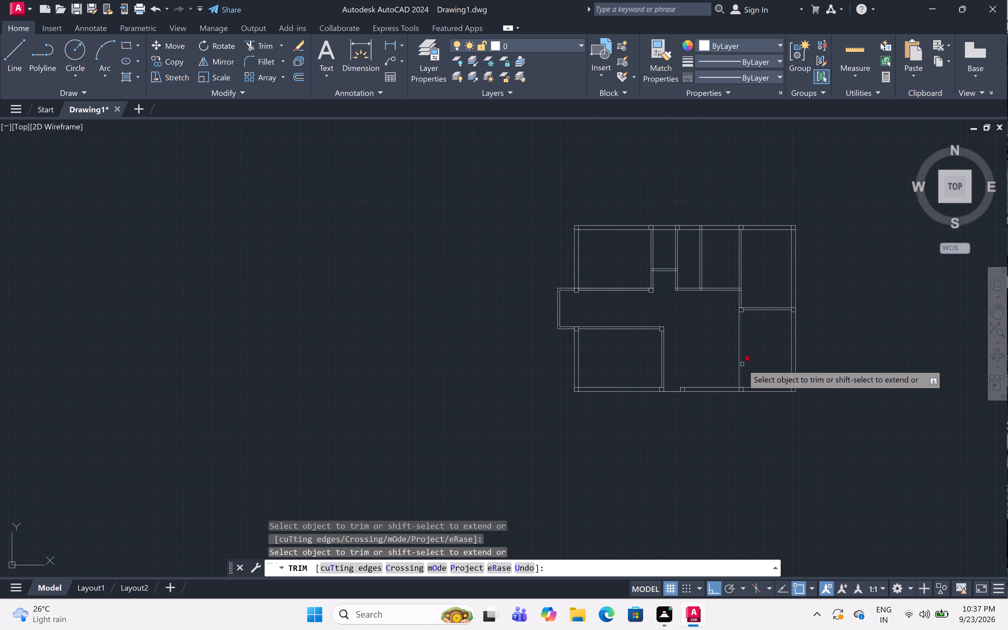
pyautogui.press('Escape')
# Hatch the plan's top-left corner square with a Solid fill in colour 147,149,152.
pyautogui.write('h')
pyautogui.press('space')
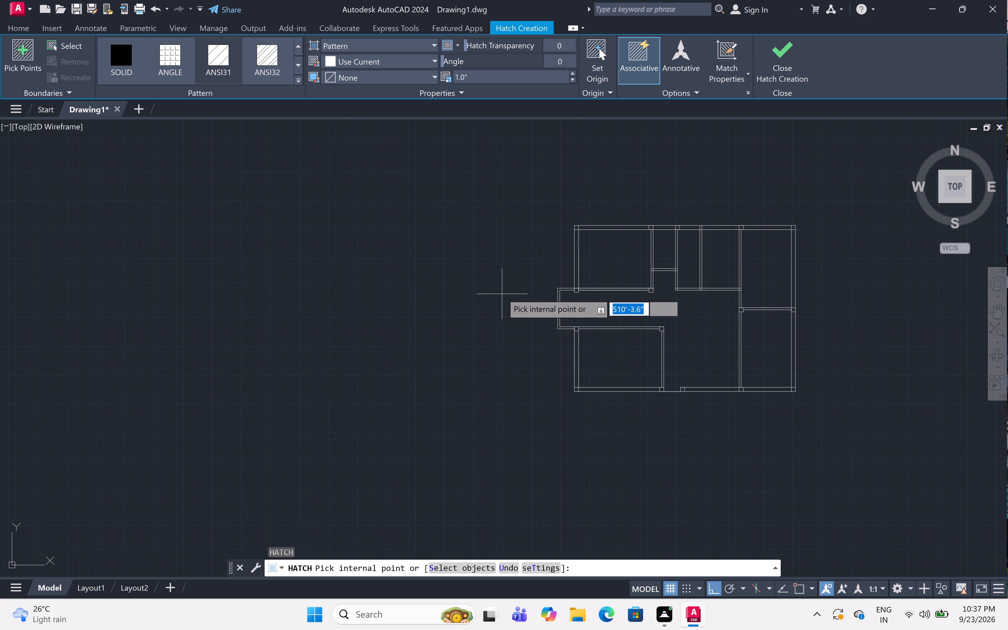
pyautogui.click(427, 43)
pyautogui.click(427, 60)
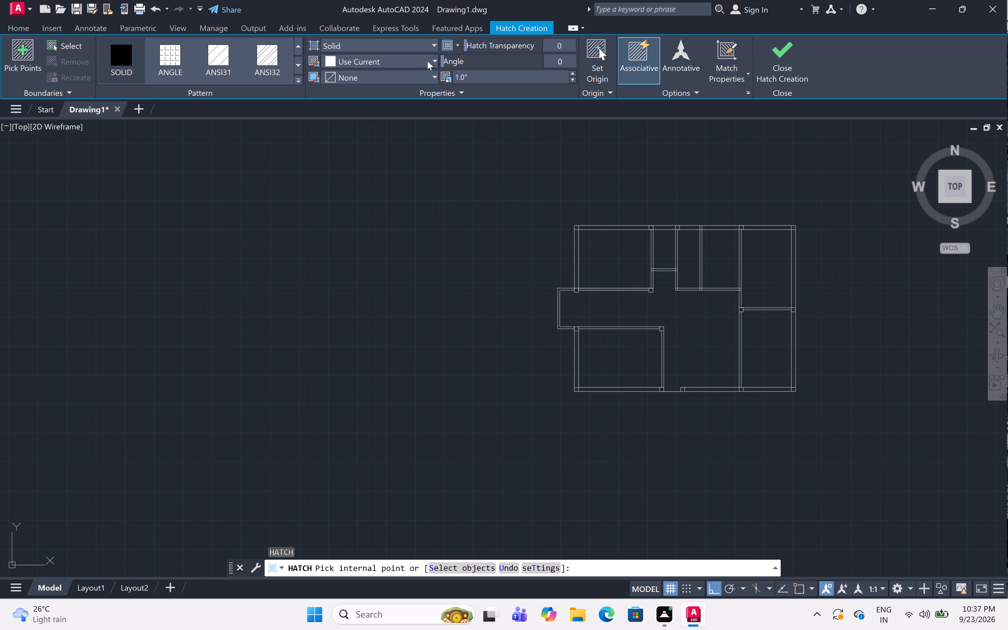
pyautogui.click(428, 60)
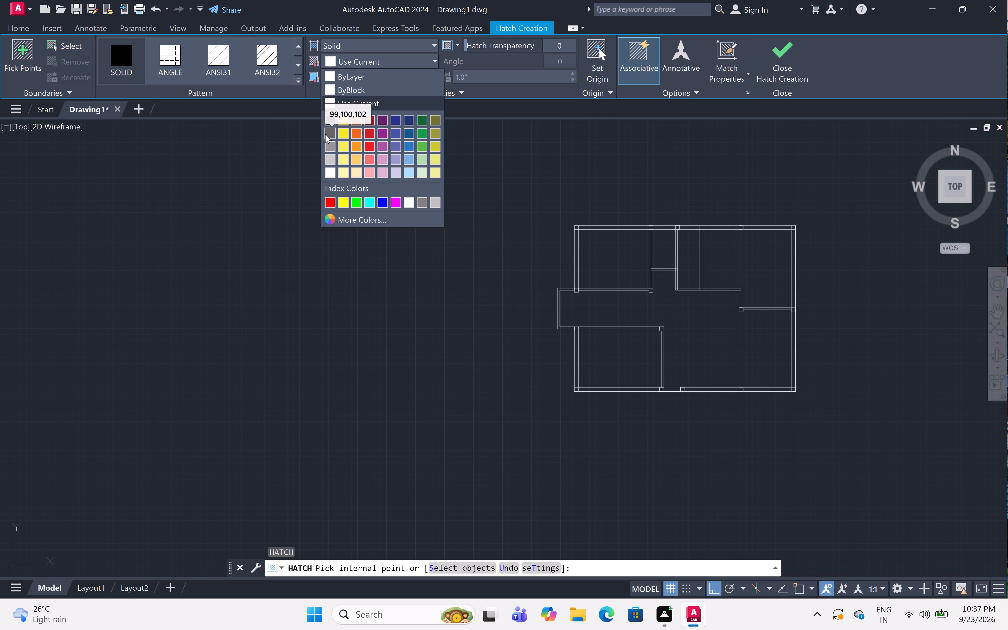
pyautogui.click(327, 146)
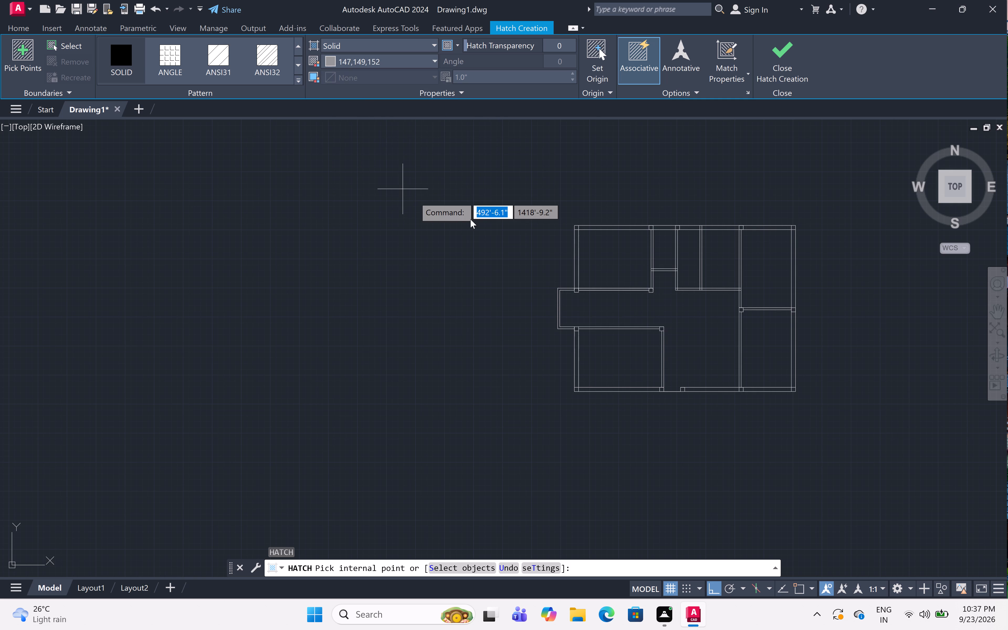
pyautogui.scroll(4, 576, 229)
pyautogui.click(577, 224)
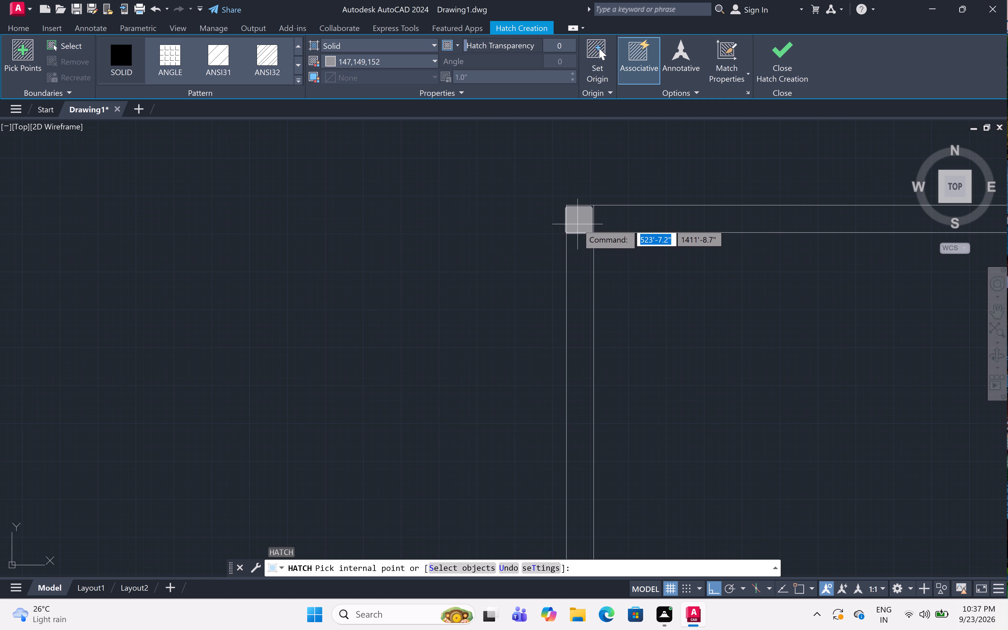
# Fill the four remaining squares along the top outer wall, including the top-right corner, with the same solid hatch.
pyautogui.scroll(-6, 578, 223)
pyautogui.scroll(4, 611, 220)
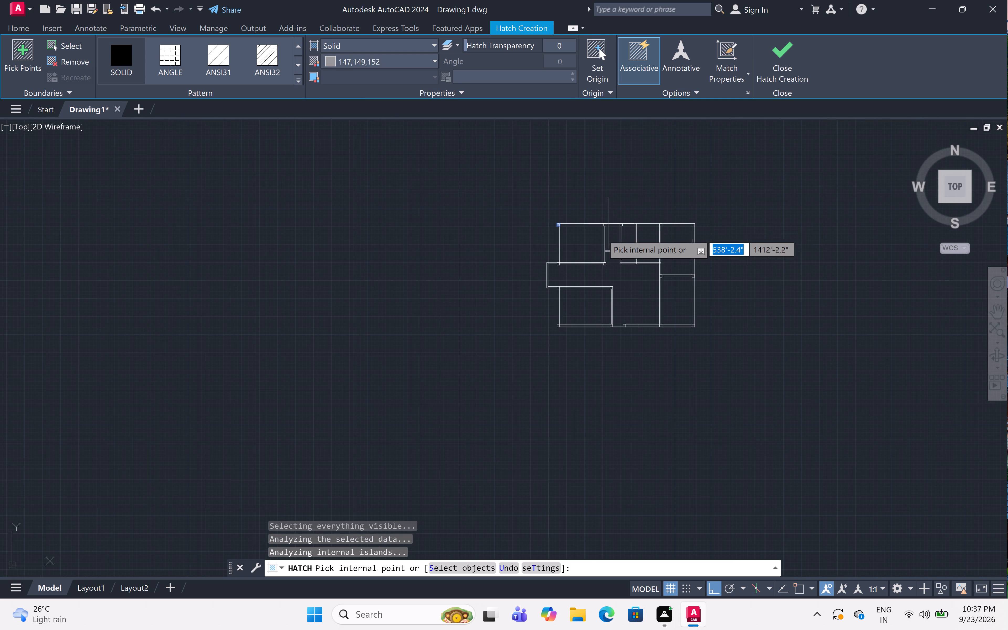
pyautogui.scroll(4, 599, 238)
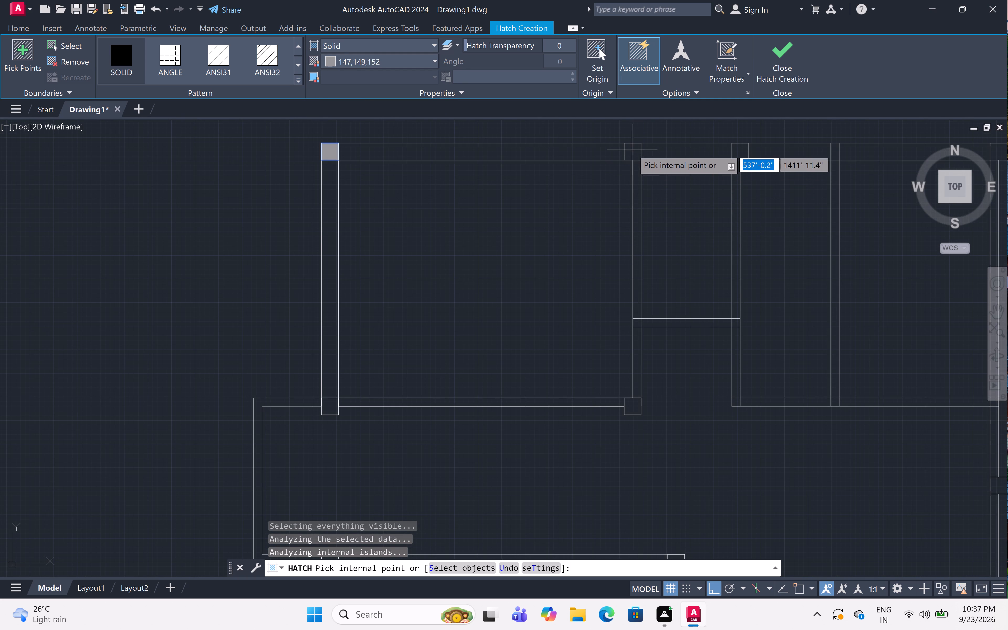
pyautogui.click(632, 149)
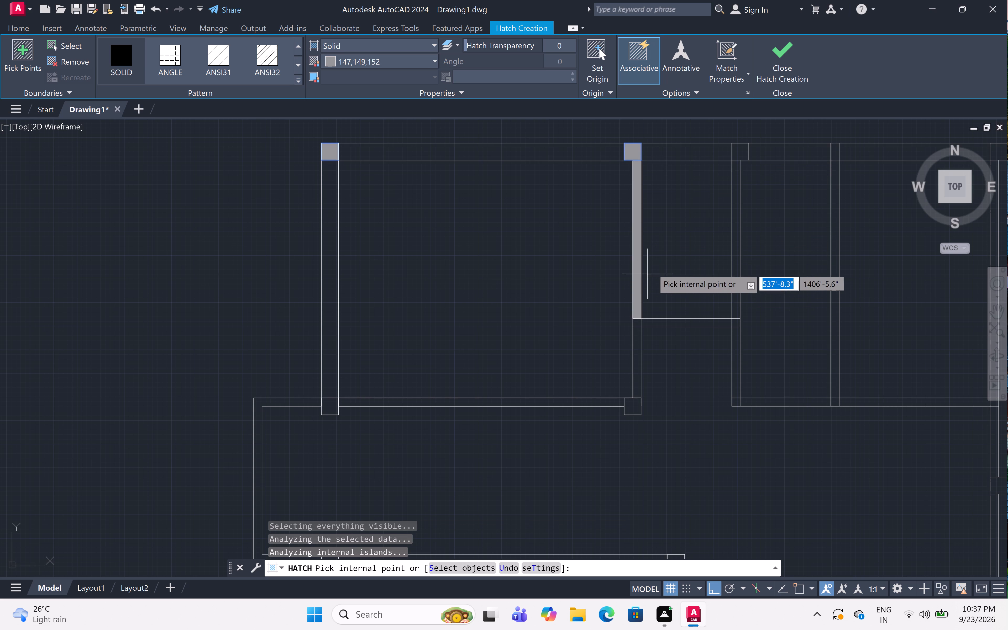
pyautogui.click(747, 154)
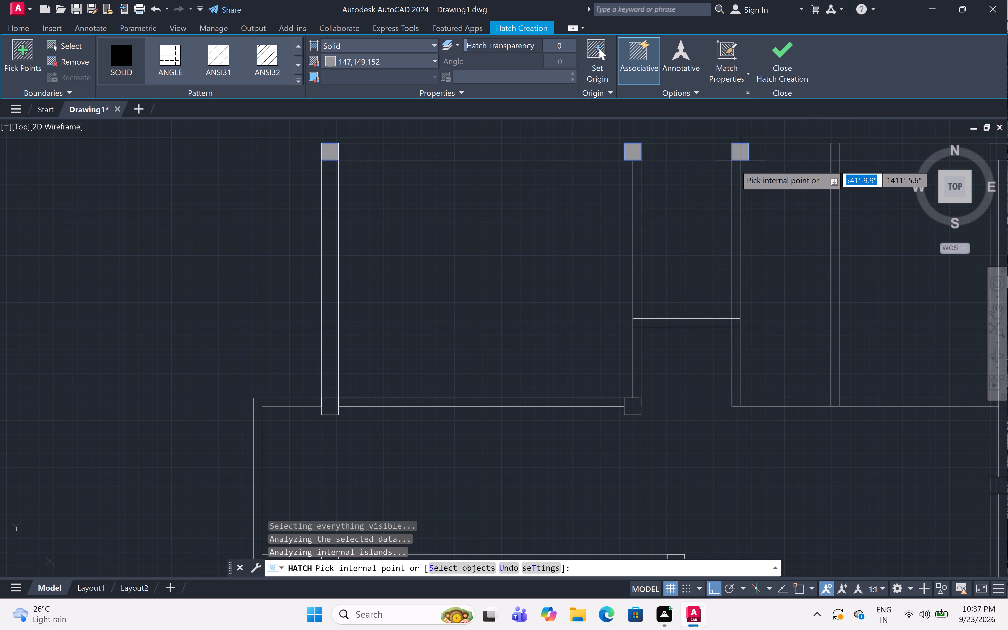
pyautogui.scroll(-5, 722, 175)
pyautogui.scroll(5, 748, 172)
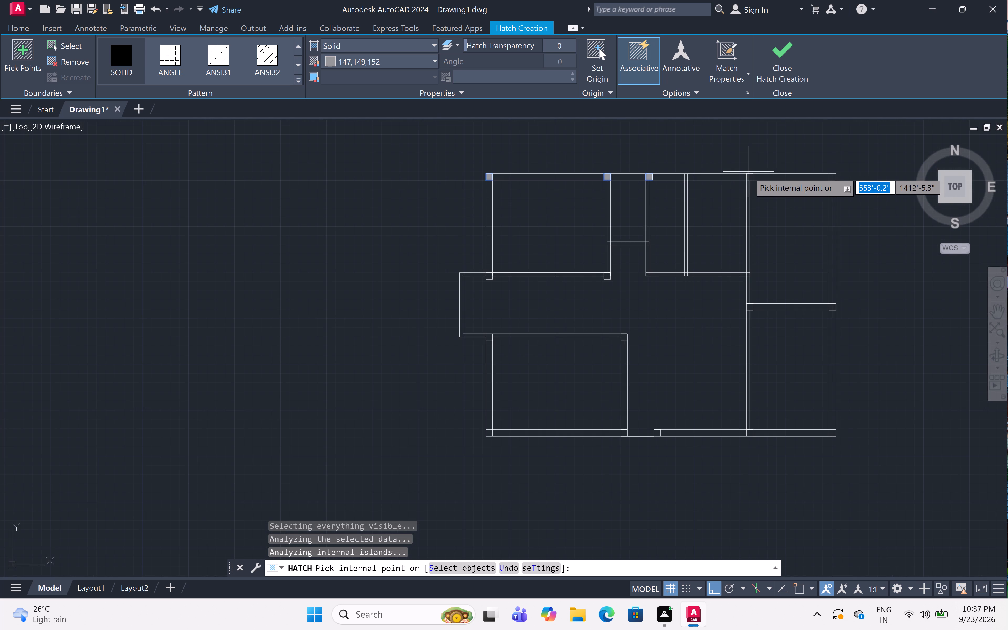
pyautogui.scroll(3, 759, 188)
pyautogui.click(717, 150)
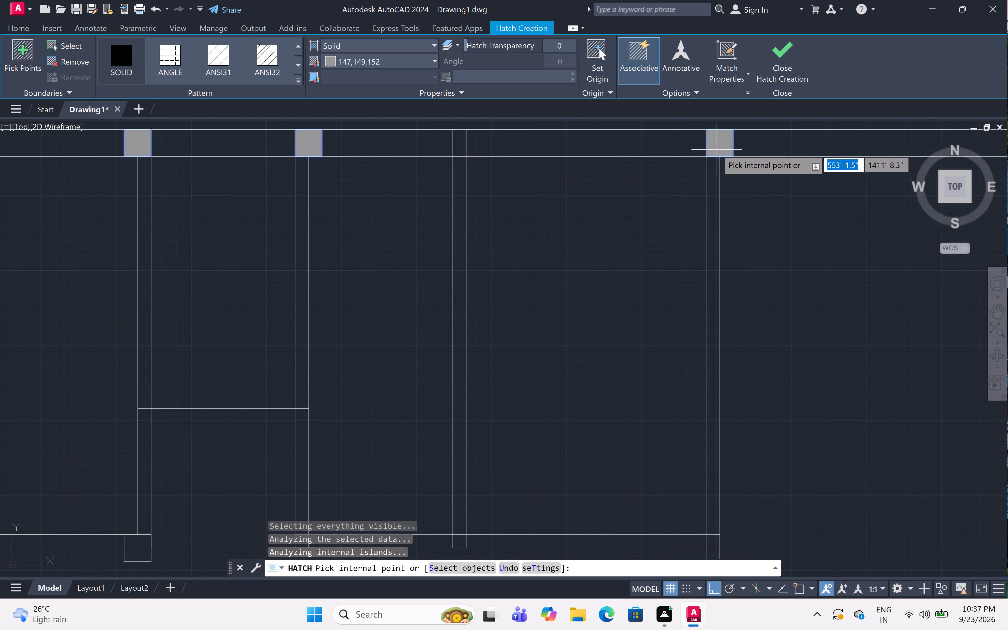
pyautogui.scroll(-5, 717, 149)
pyautogui.scroll(4, 747, 150)
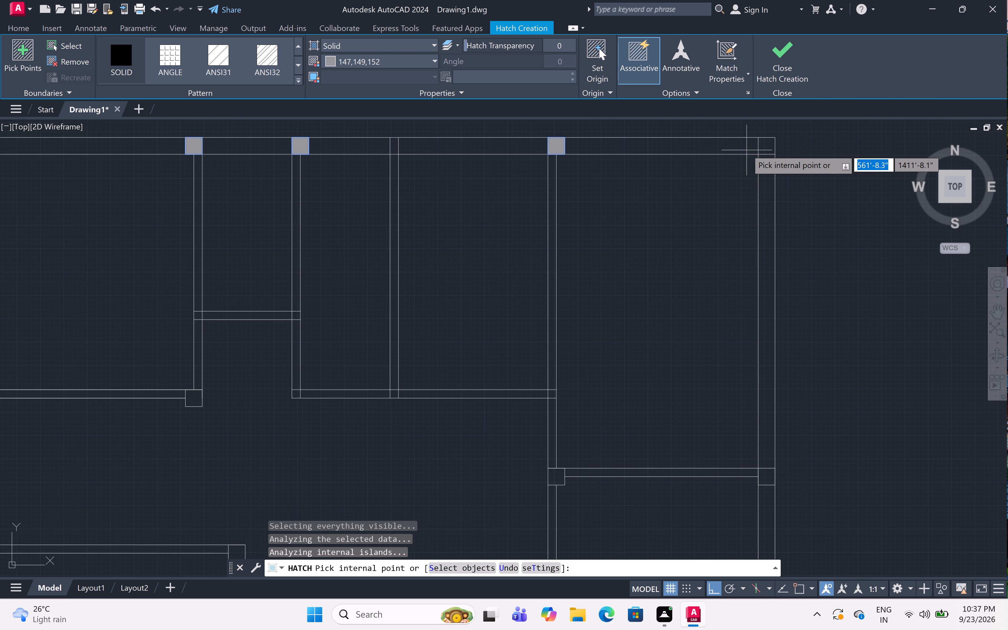
pyautogui.click(762, 146)
# Fill the squares at both ends of the partition between the two right-hand rooms with the same solid hatch.
pyautogui.scroll(-5, 762, 146)
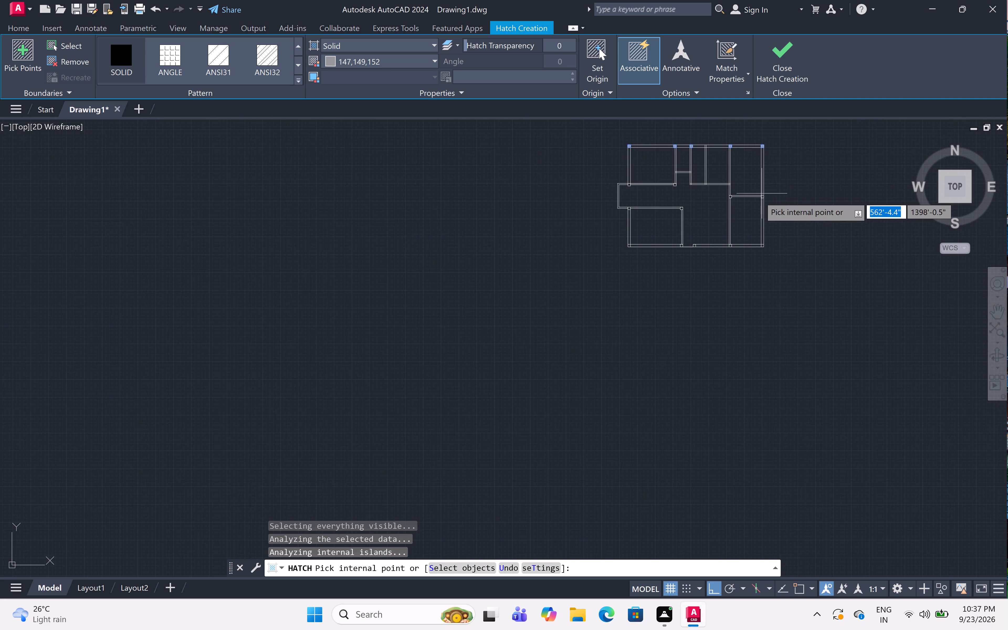
pyautogui.scroll(8, 759, 199)
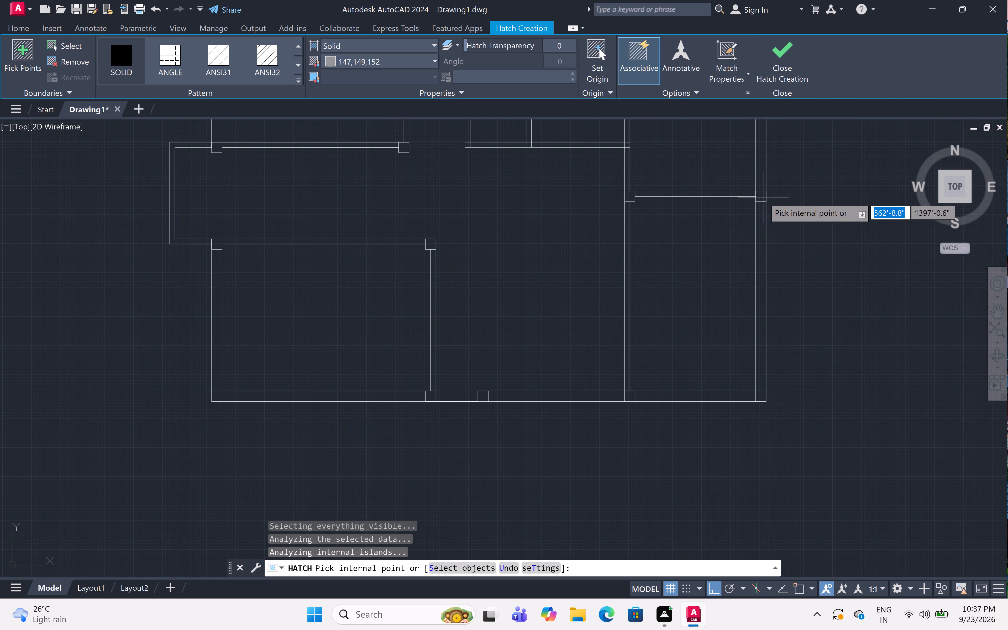
pyautogui.click(760, 198)
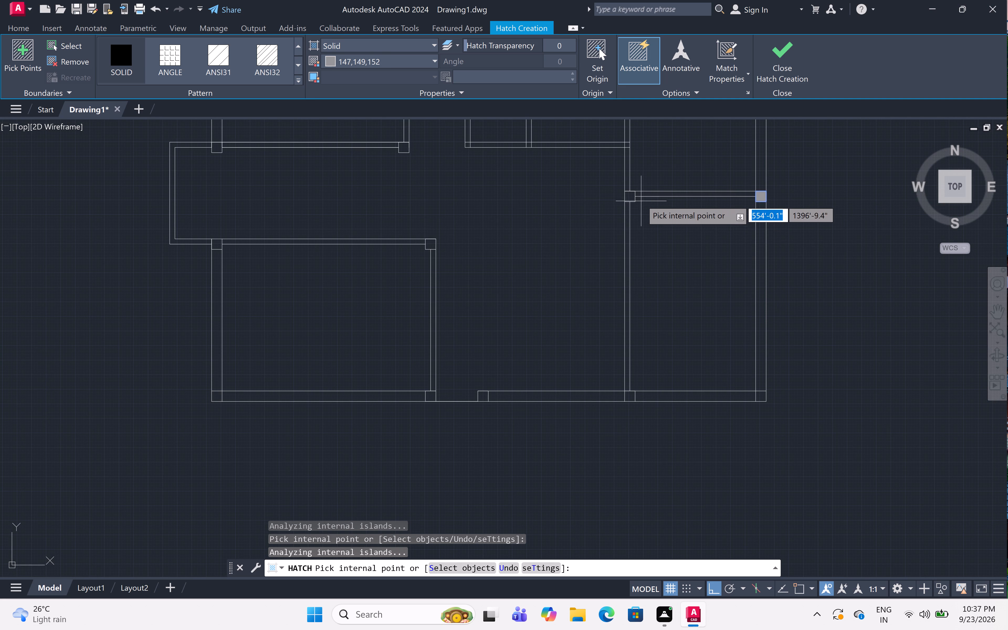
pyautogui.click(628, 197)
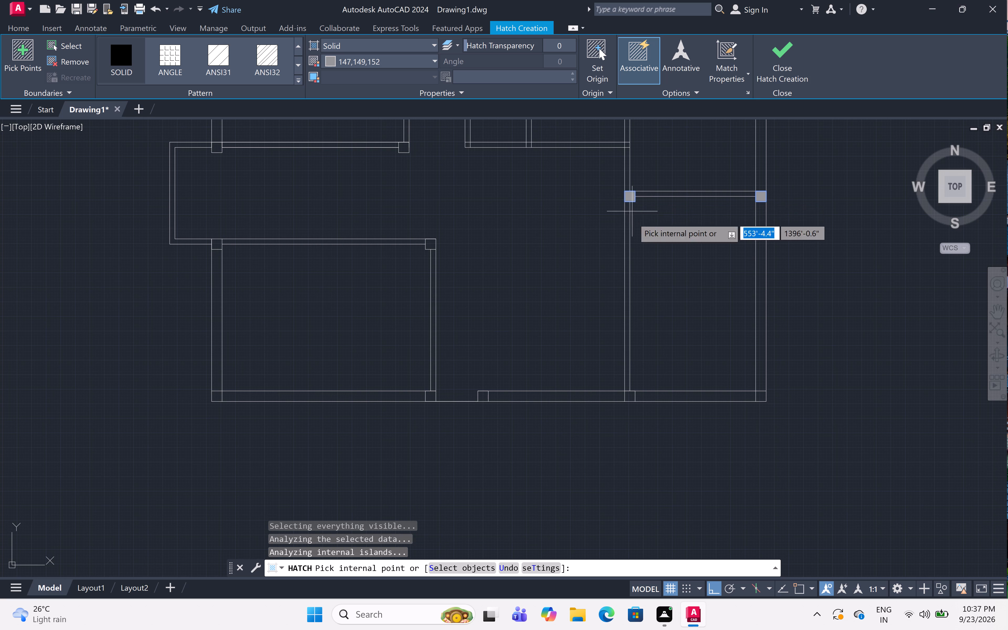
# Fill the bottom outer wall's four squares, from the bottom-right corner to the lower-left room's right partition, with the solid hatch.
pyautogui.click(760, 398)
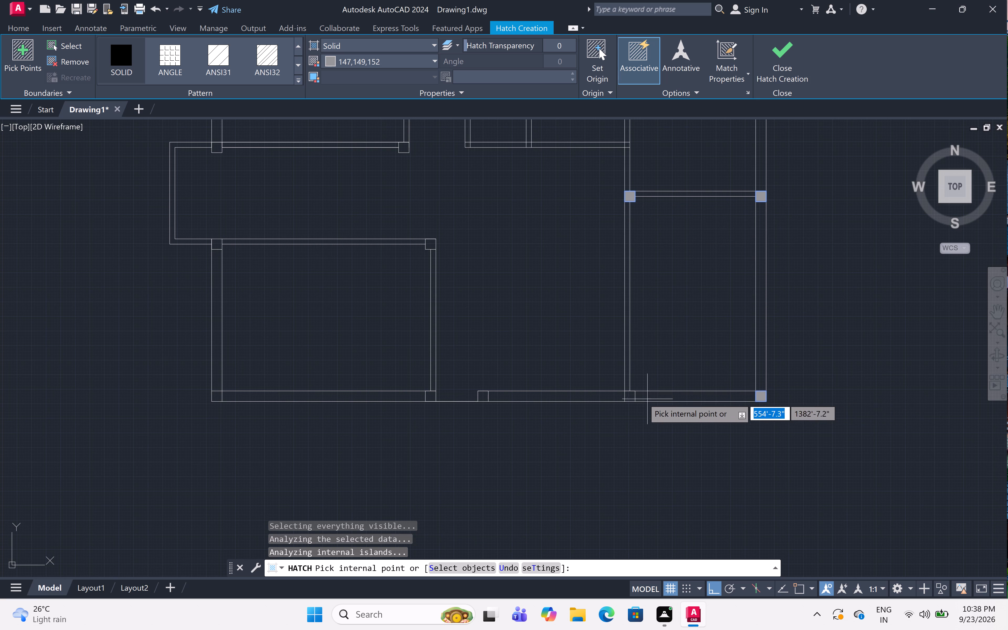
pyautogui.click(624, 396)
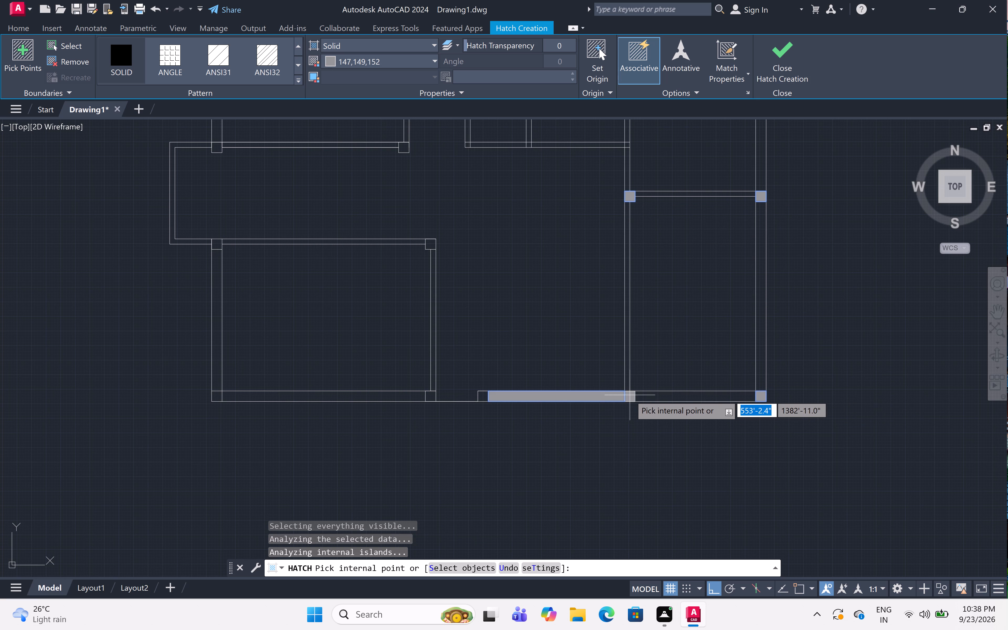
pyautogui.hotkey('ctrl', 'z')
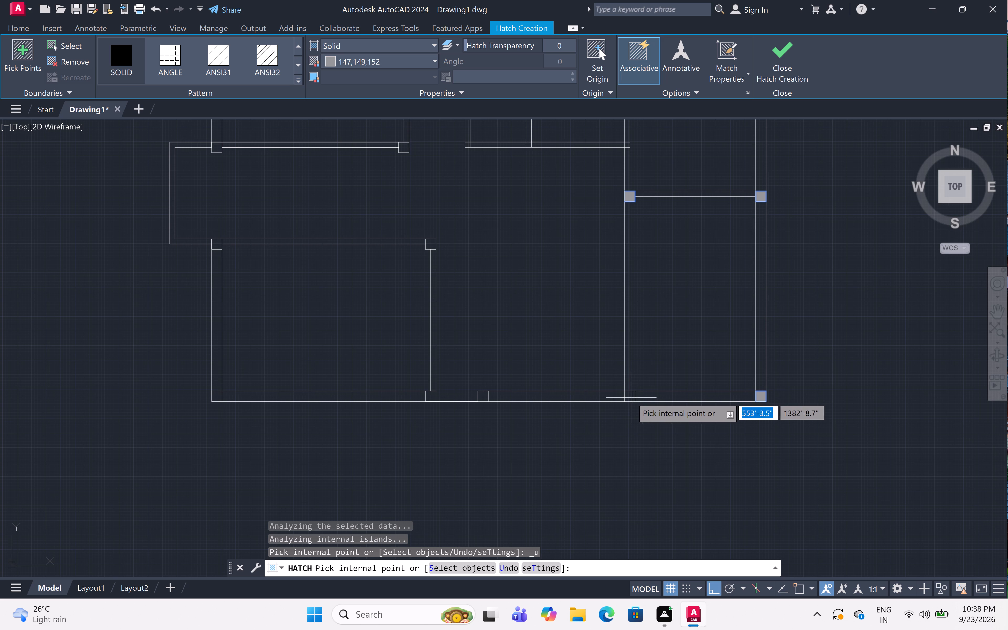
pyautogui.click(631, 398)
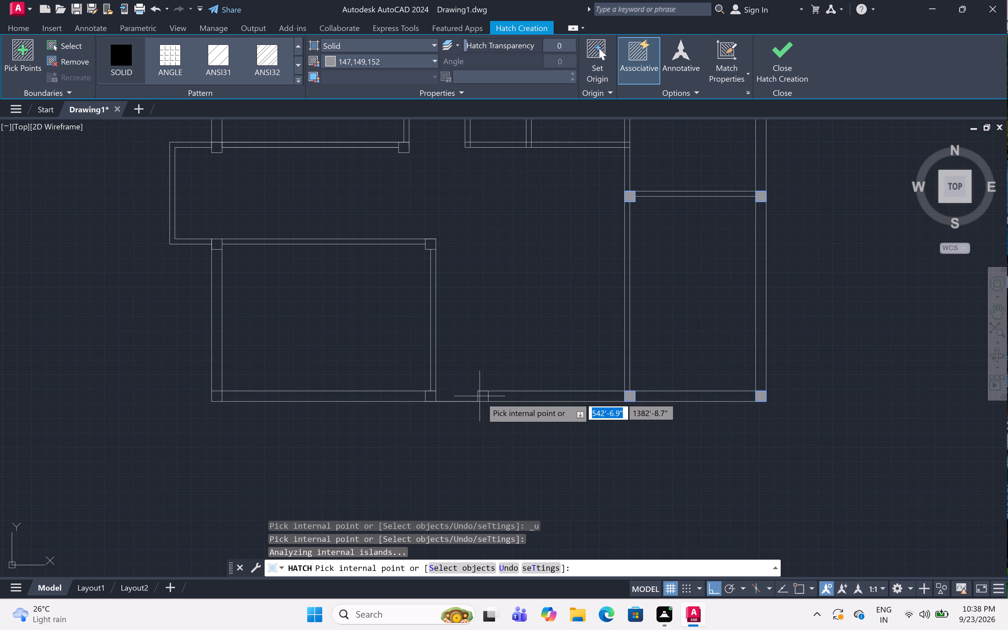
pyautogui.click(481, 397)
pyautogui.click(432, 398)
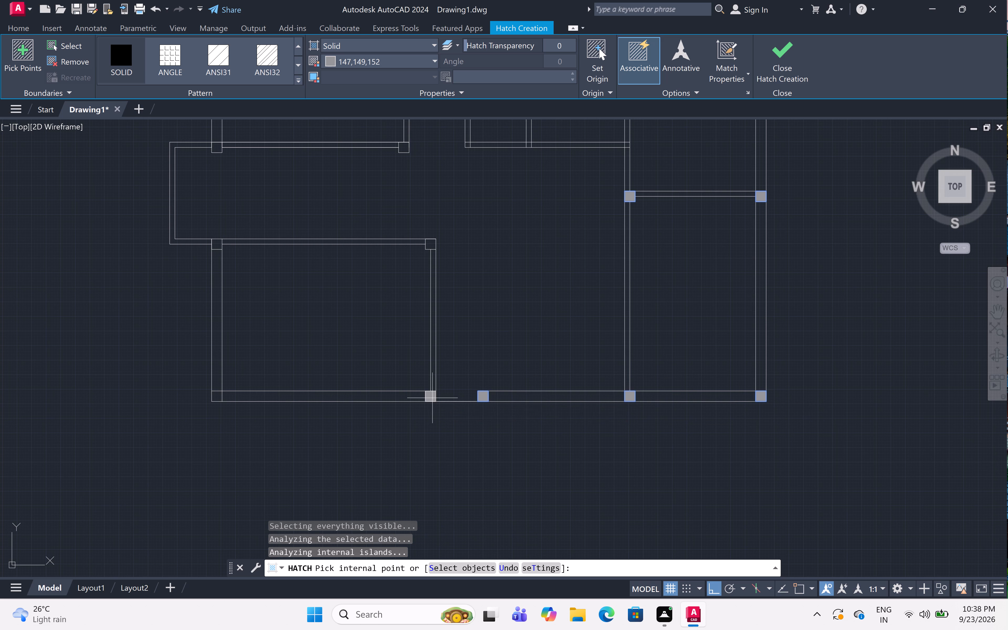
# Fill the lower-left room's three other corner squares, two at its top wall and one at the bottom-left corner, with the solid hatch.
pyautogui.click(431, 245)
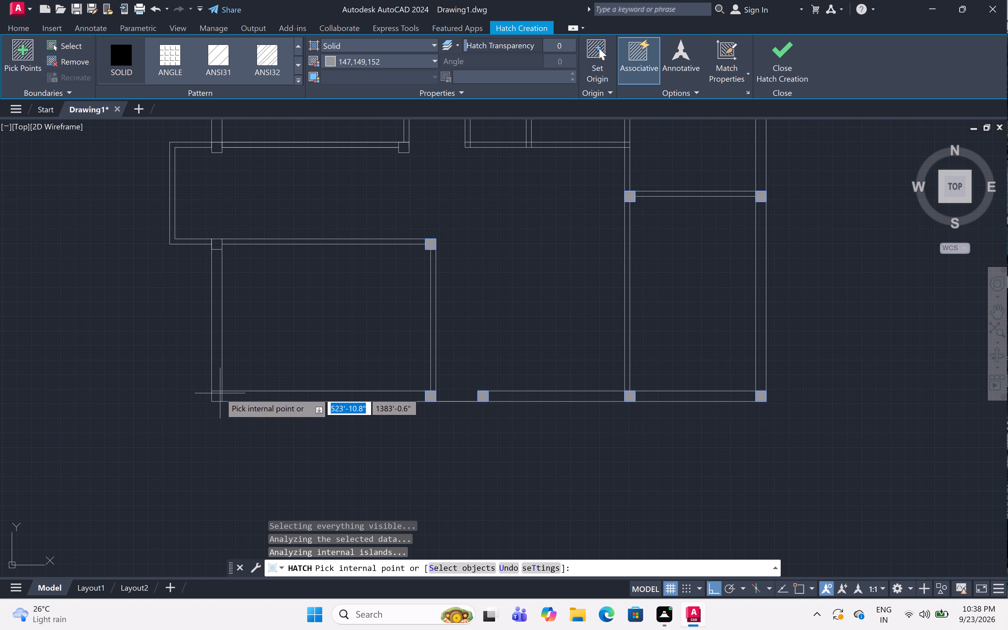
pyautogui.click(213, 394)
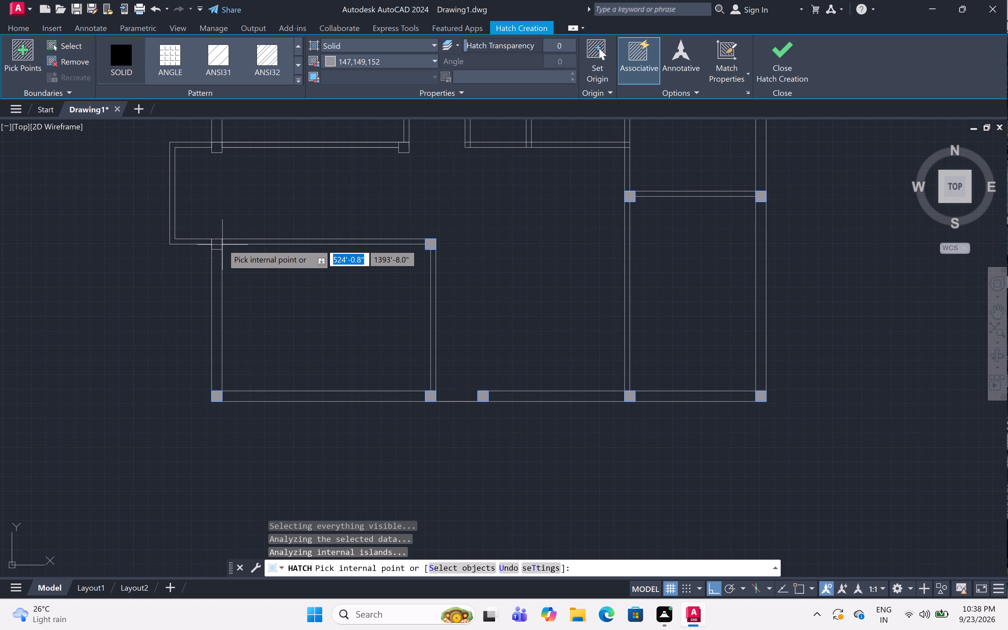
pyautogui.click(216, 244)
pyautogui.moveTo(256, 222); pyautogui.dragTo(260, 229, button='middle')
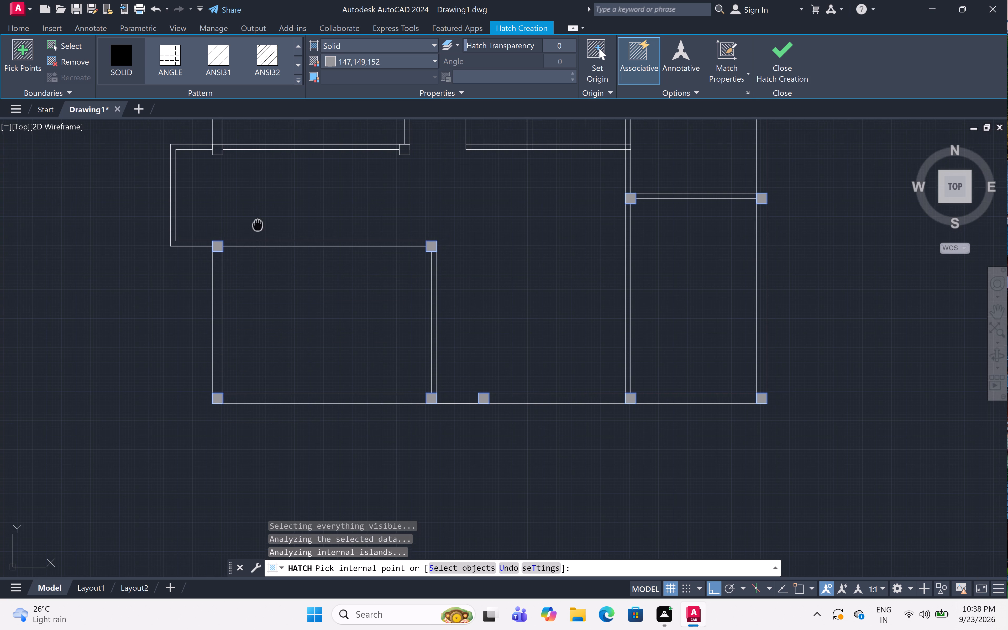
# Fill the two squares at the ends of the upper-left room's bottom wall with the solid hatch and finish hatching.
pyautogui.moveTo(260, 229); pyautogui.dragTo(360, 402, button='middle')
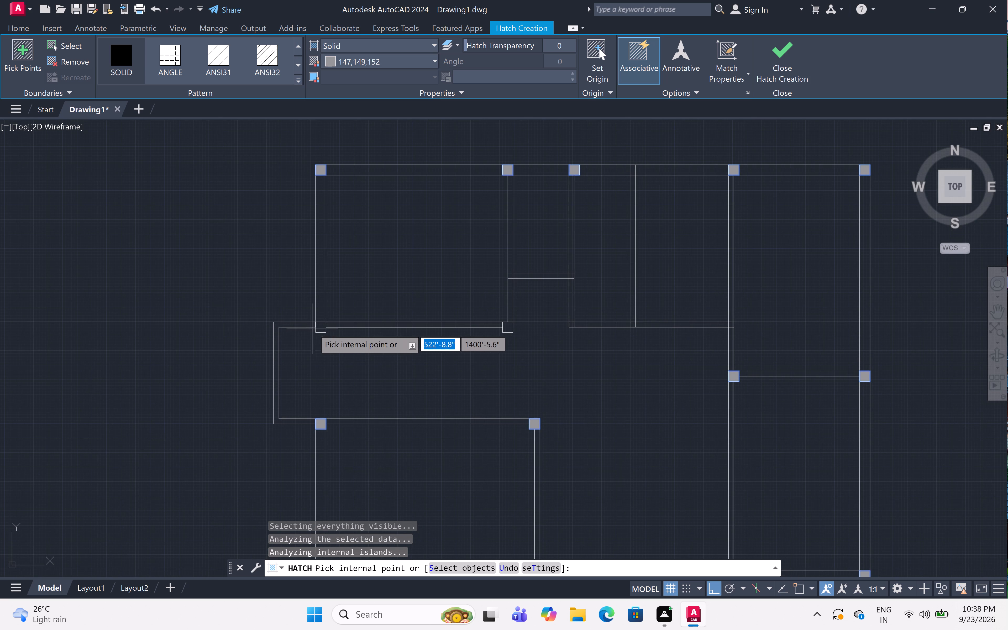
pyautogui.click(319, 326)
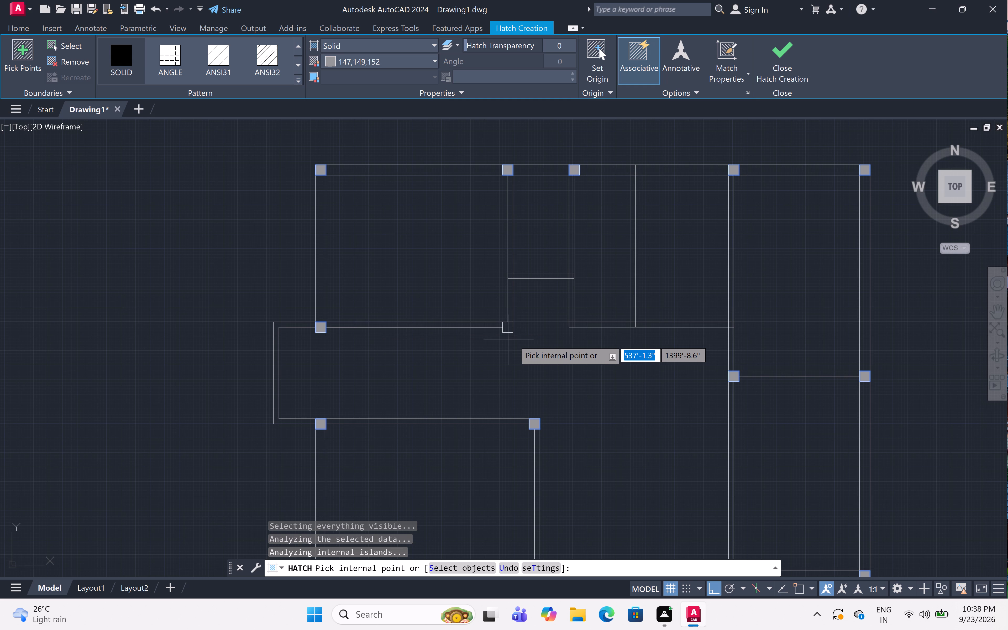
pyautogui.click(508, 327)
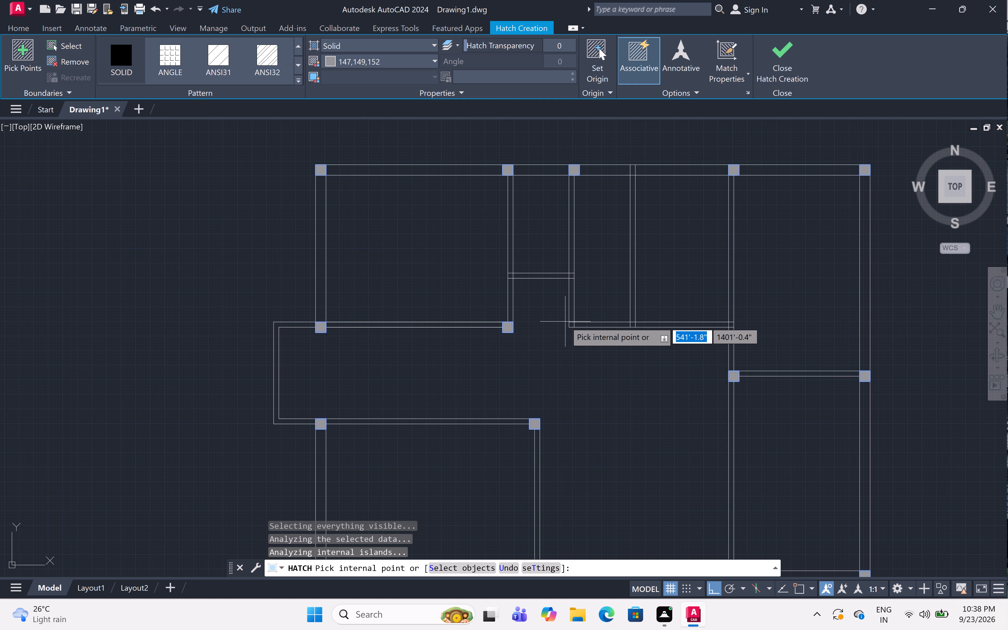
pyautogui.press('Escape')
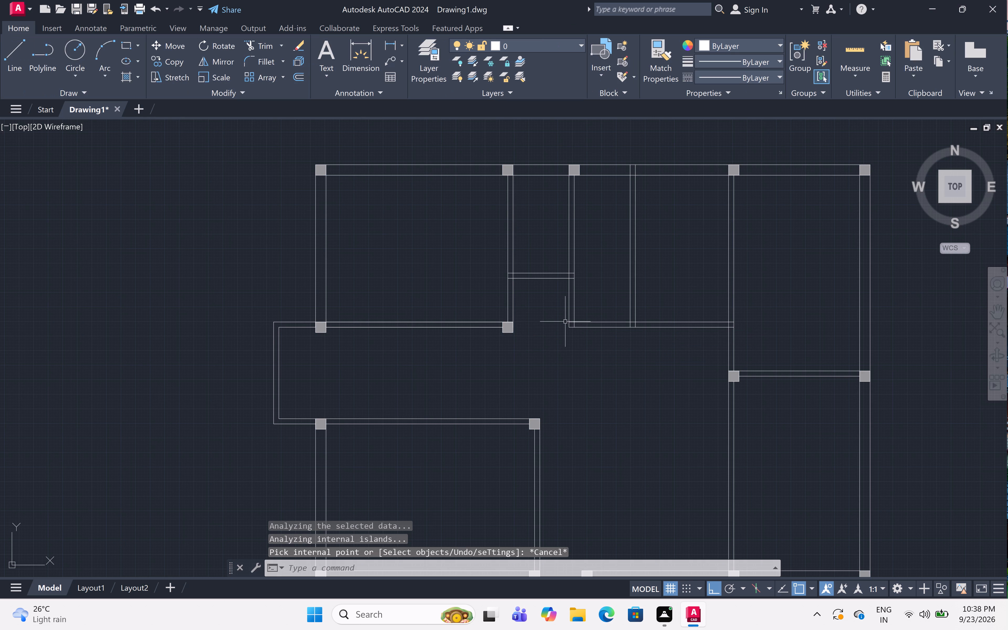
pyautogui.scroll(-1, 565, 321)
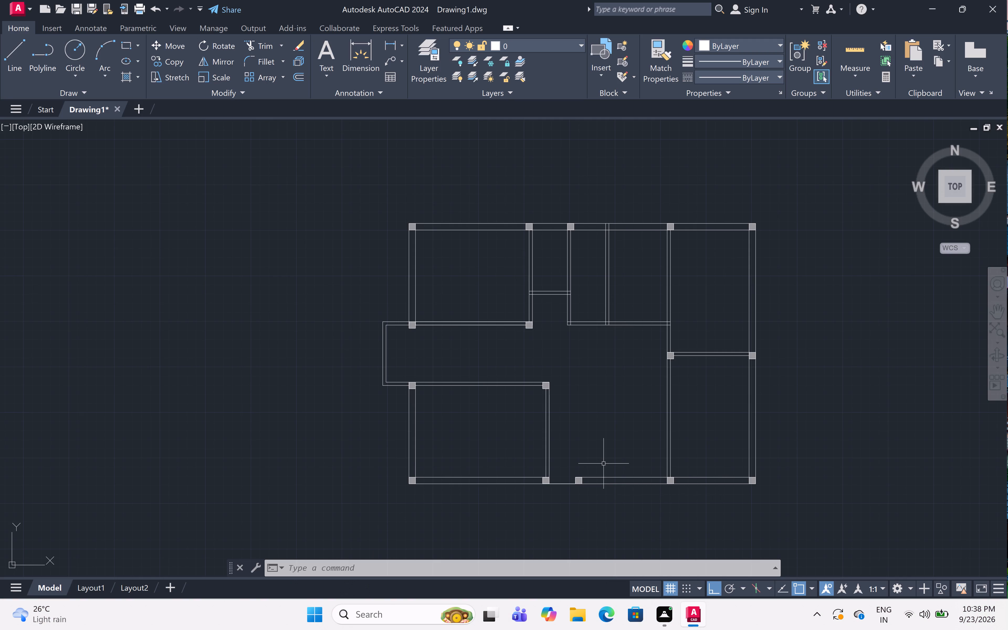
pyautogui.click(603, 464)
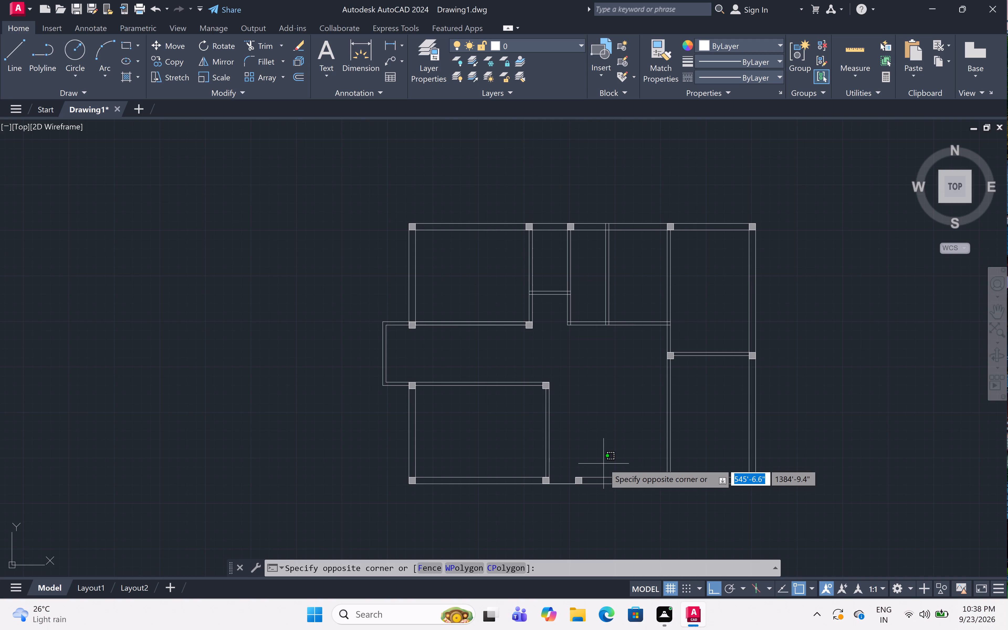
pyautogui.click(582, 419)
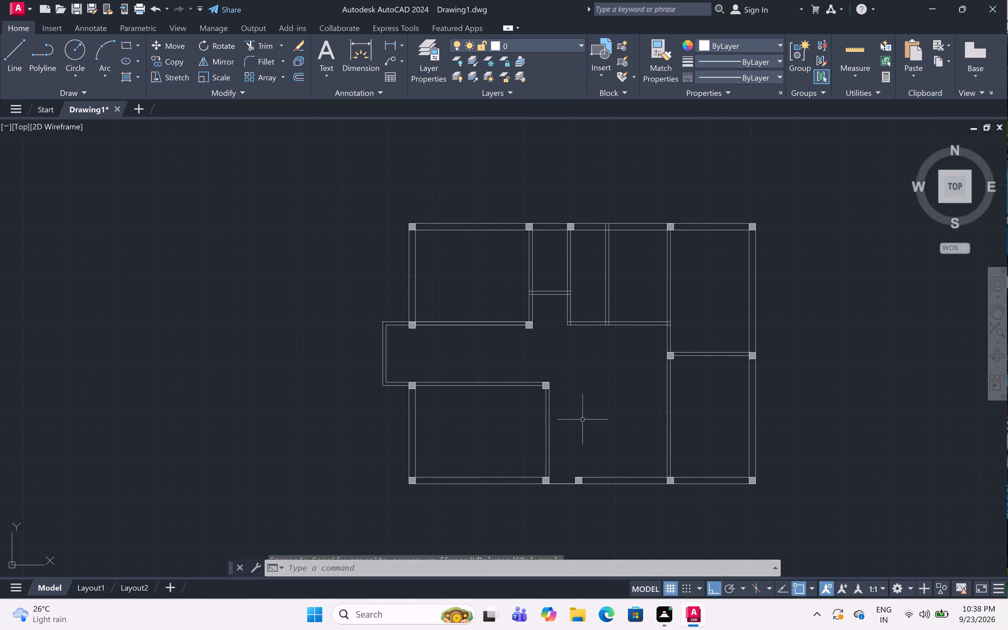
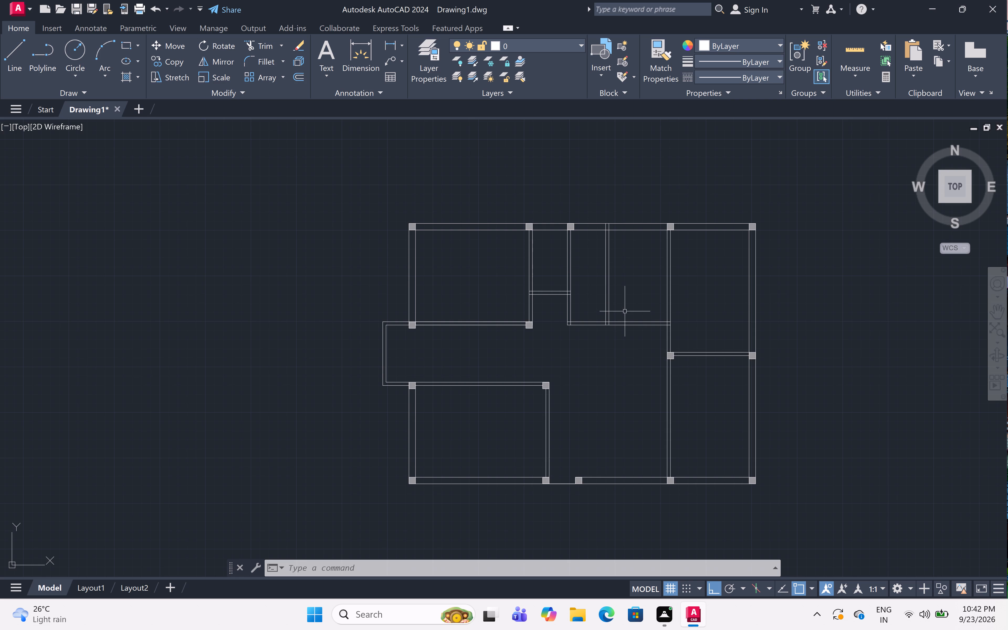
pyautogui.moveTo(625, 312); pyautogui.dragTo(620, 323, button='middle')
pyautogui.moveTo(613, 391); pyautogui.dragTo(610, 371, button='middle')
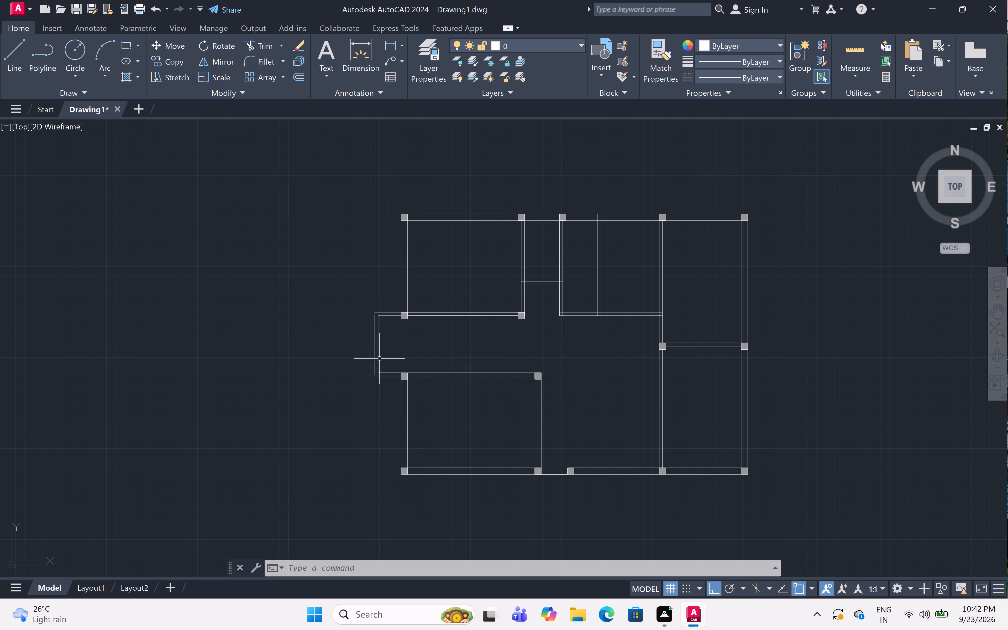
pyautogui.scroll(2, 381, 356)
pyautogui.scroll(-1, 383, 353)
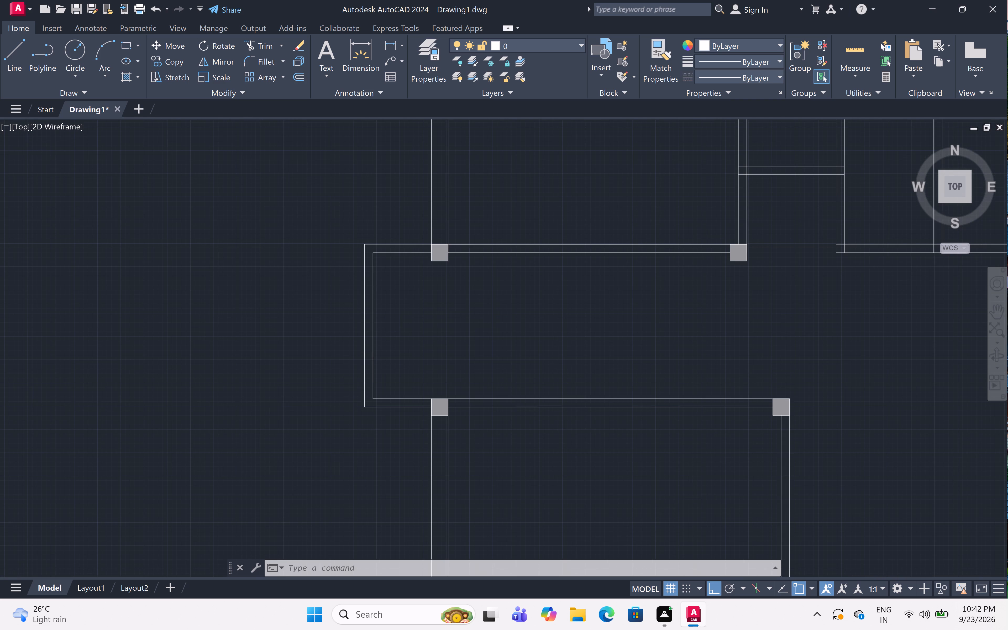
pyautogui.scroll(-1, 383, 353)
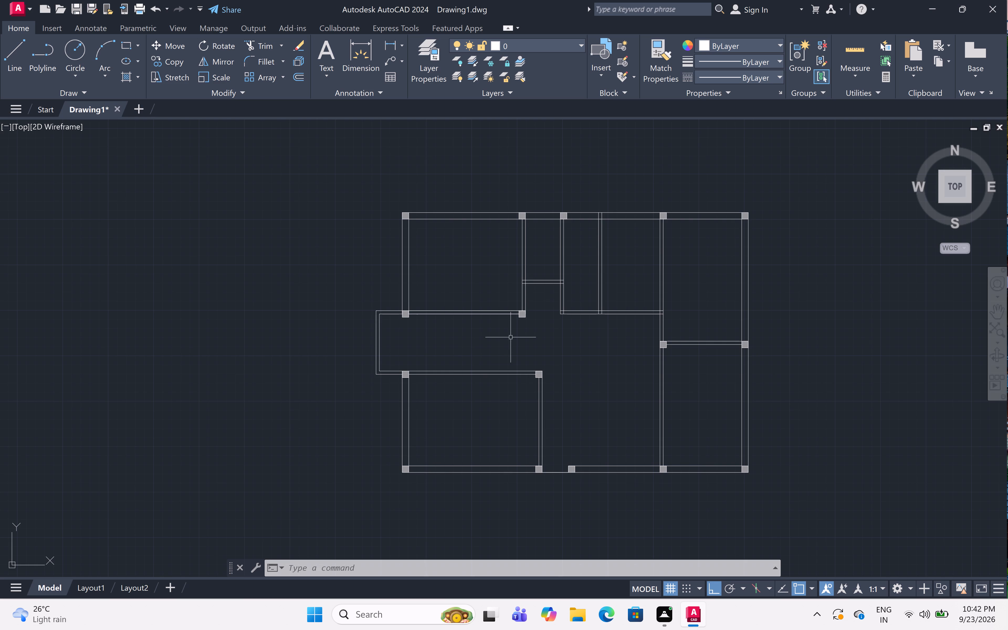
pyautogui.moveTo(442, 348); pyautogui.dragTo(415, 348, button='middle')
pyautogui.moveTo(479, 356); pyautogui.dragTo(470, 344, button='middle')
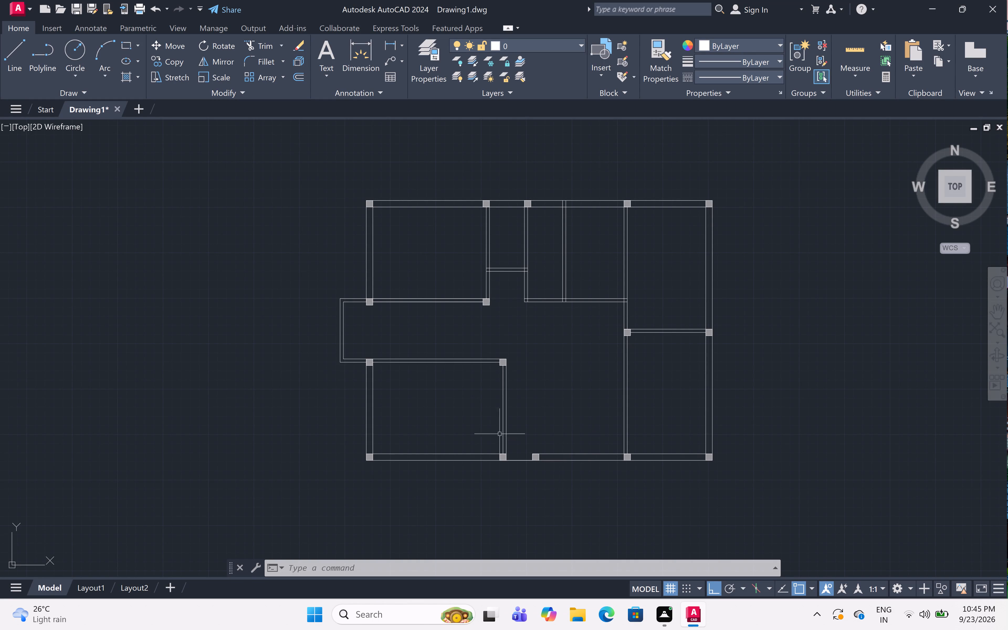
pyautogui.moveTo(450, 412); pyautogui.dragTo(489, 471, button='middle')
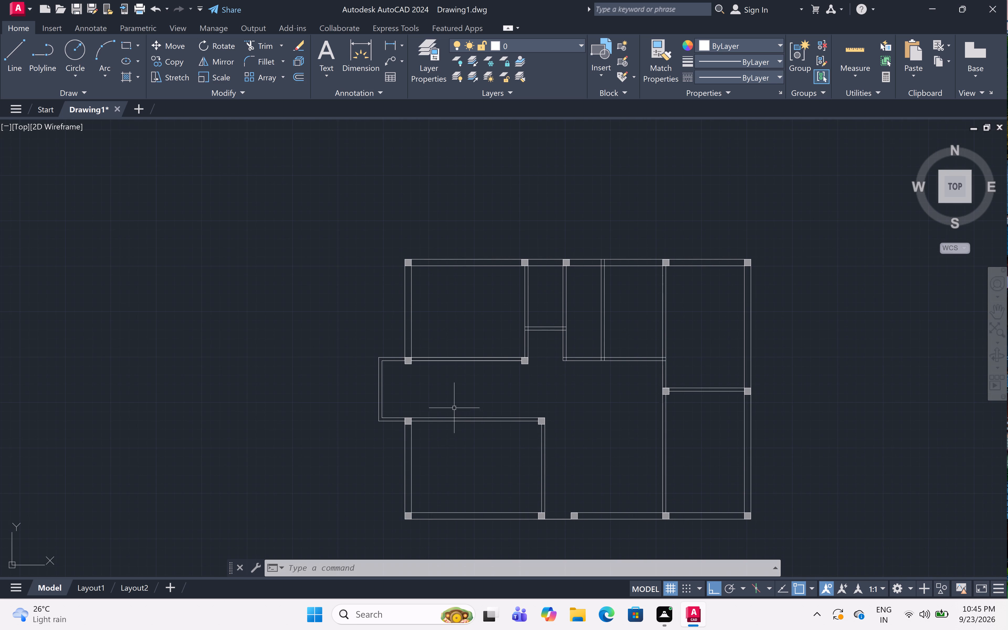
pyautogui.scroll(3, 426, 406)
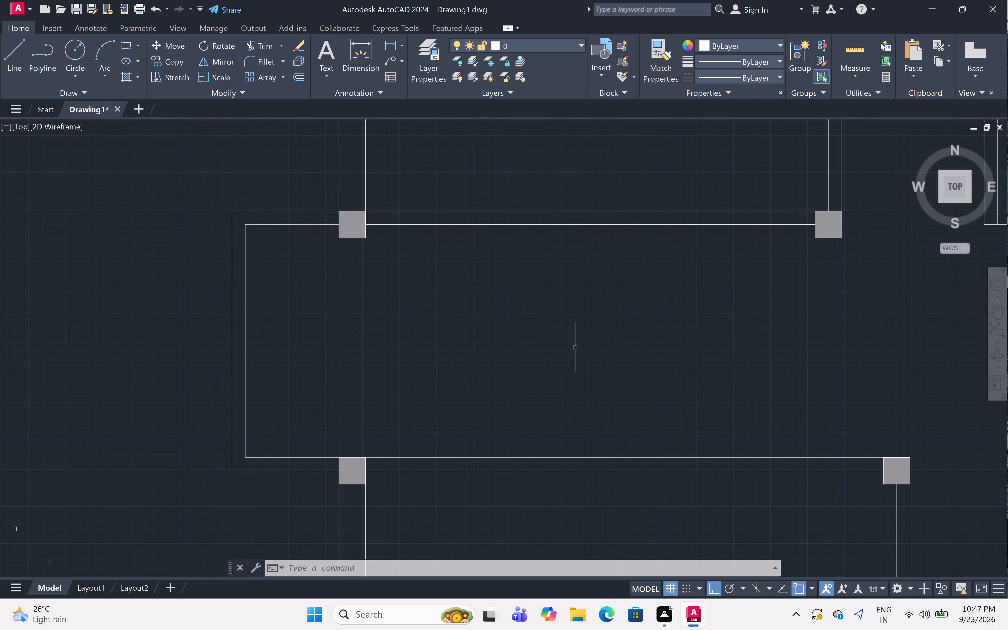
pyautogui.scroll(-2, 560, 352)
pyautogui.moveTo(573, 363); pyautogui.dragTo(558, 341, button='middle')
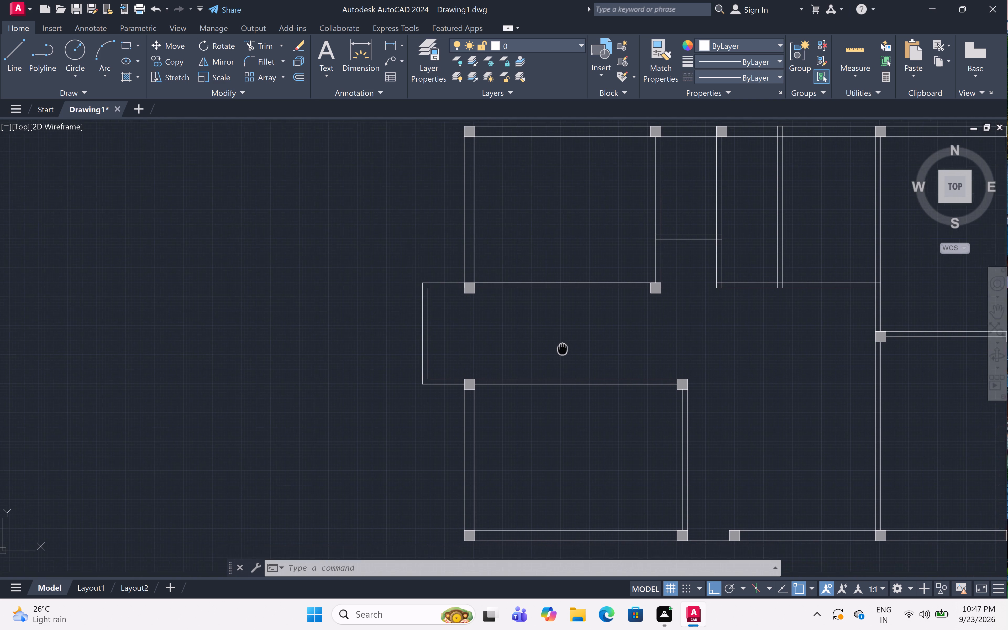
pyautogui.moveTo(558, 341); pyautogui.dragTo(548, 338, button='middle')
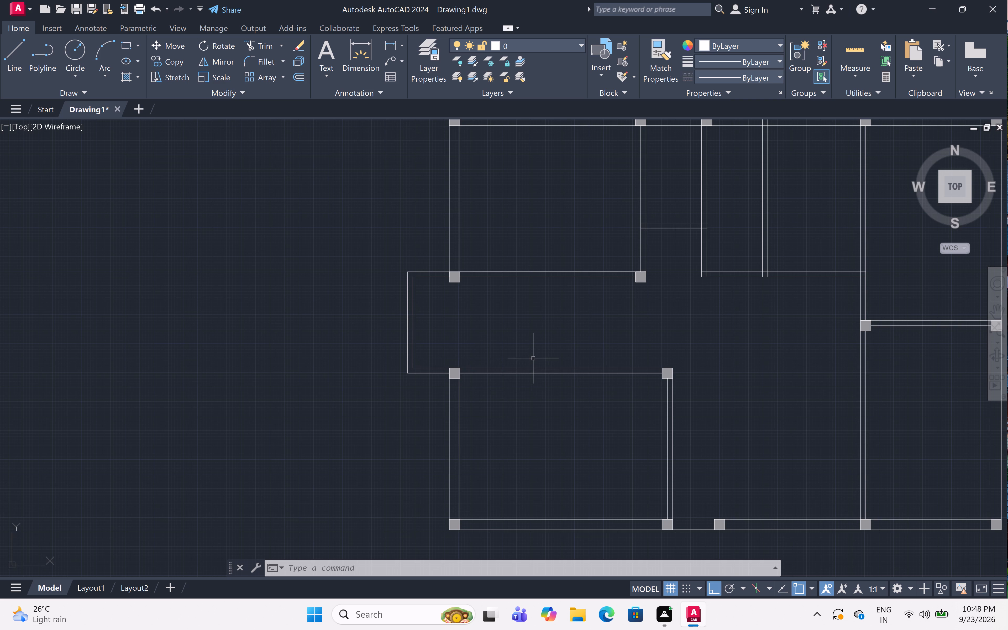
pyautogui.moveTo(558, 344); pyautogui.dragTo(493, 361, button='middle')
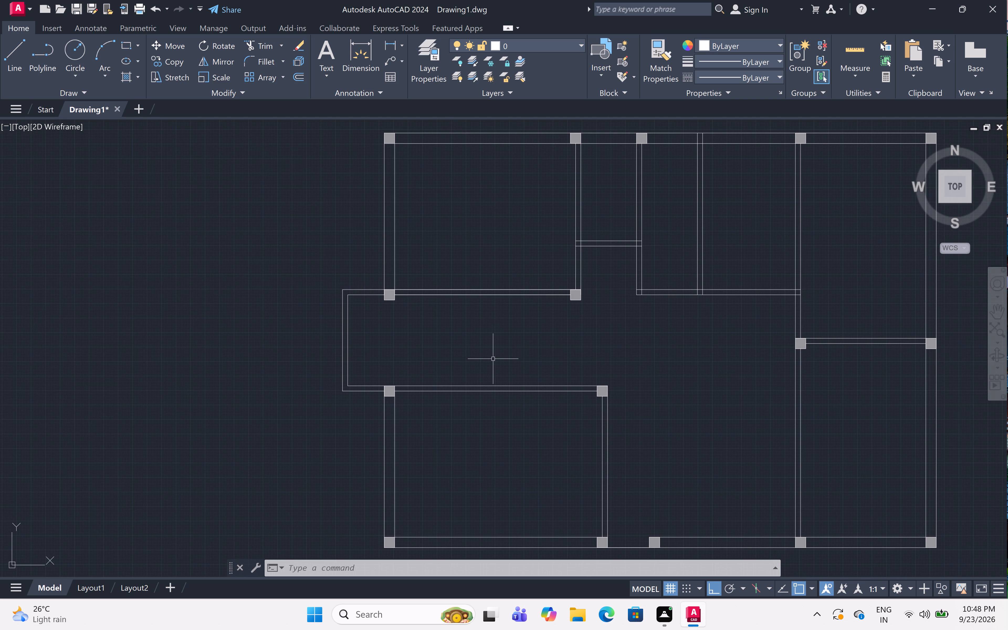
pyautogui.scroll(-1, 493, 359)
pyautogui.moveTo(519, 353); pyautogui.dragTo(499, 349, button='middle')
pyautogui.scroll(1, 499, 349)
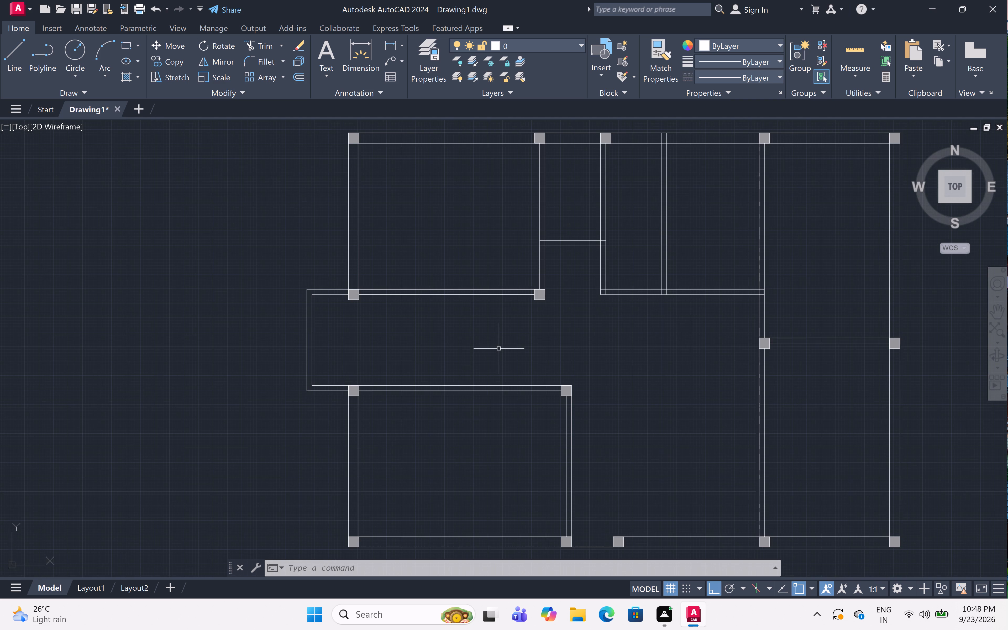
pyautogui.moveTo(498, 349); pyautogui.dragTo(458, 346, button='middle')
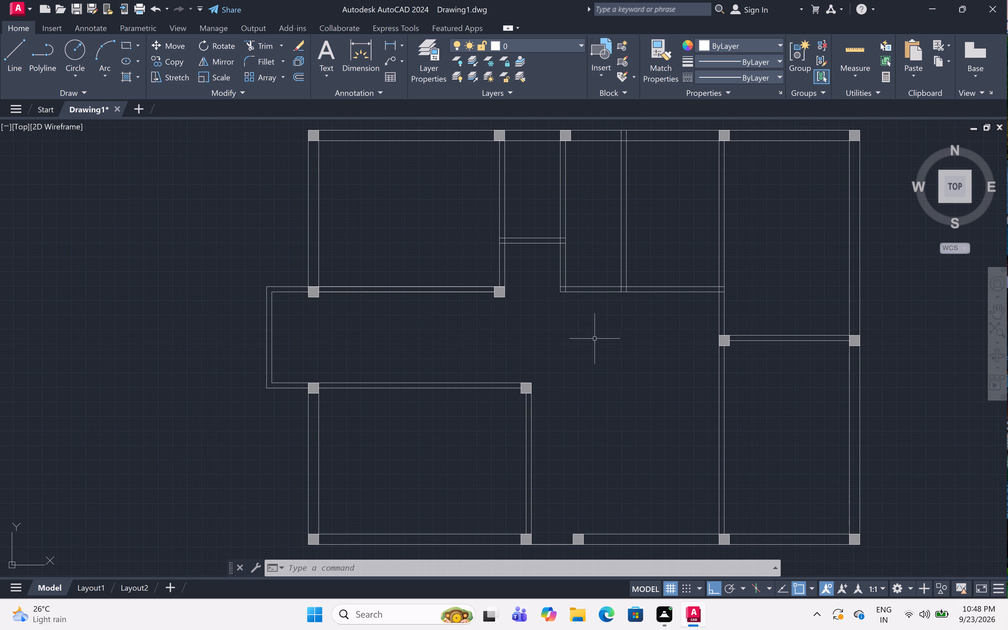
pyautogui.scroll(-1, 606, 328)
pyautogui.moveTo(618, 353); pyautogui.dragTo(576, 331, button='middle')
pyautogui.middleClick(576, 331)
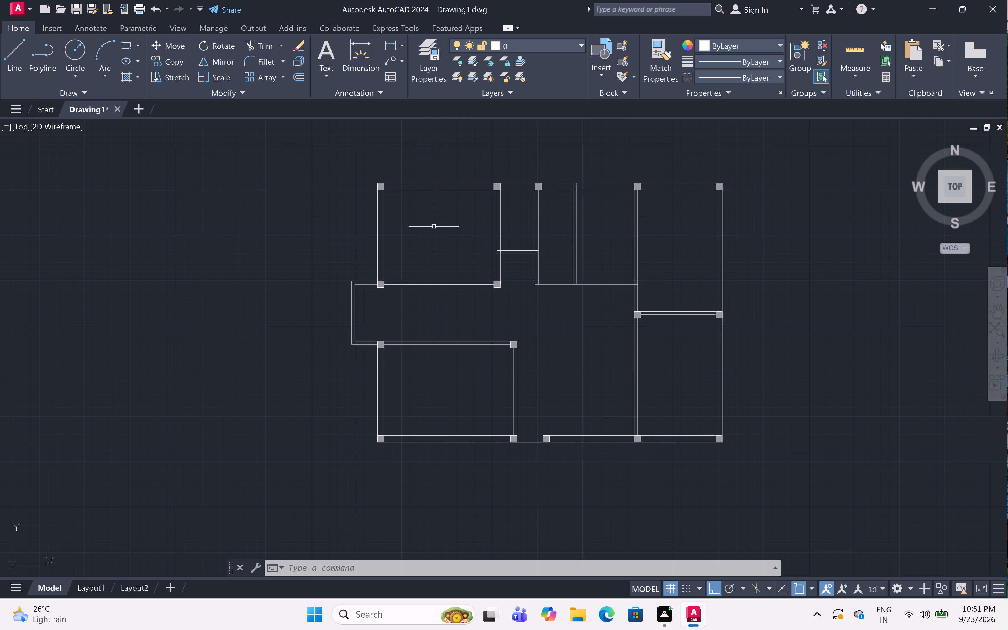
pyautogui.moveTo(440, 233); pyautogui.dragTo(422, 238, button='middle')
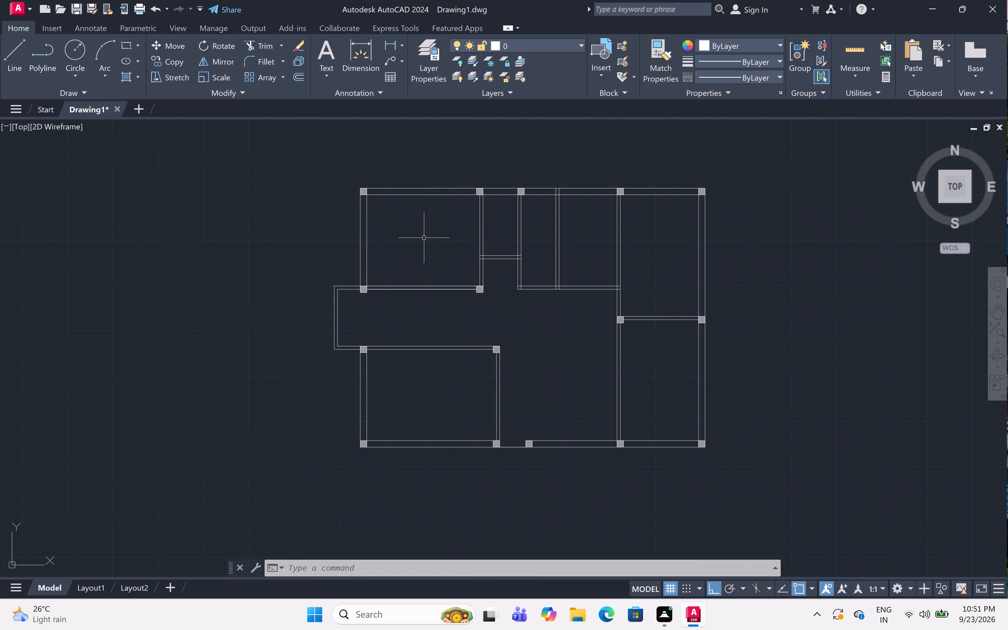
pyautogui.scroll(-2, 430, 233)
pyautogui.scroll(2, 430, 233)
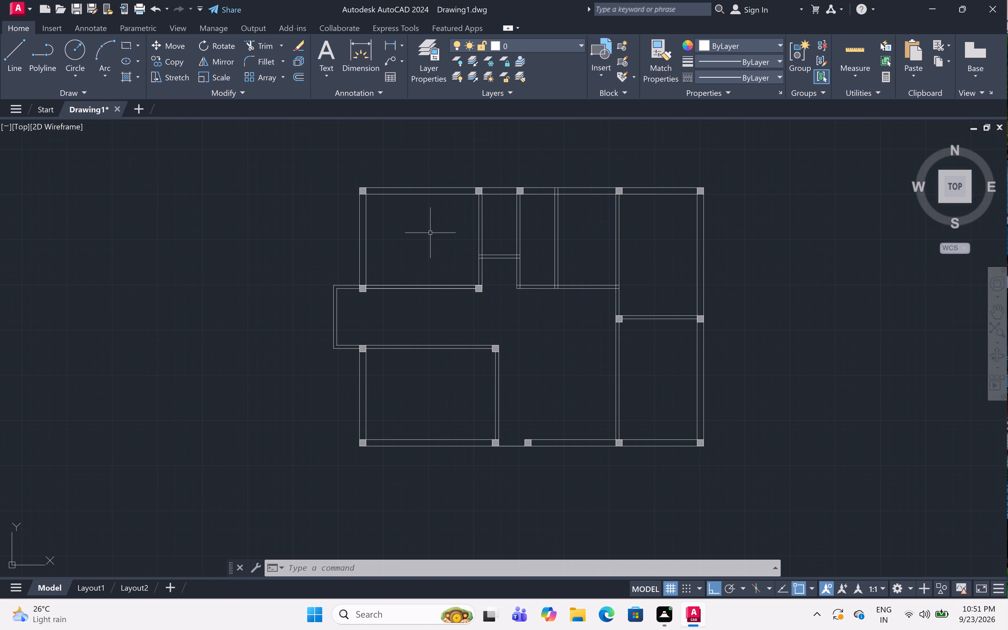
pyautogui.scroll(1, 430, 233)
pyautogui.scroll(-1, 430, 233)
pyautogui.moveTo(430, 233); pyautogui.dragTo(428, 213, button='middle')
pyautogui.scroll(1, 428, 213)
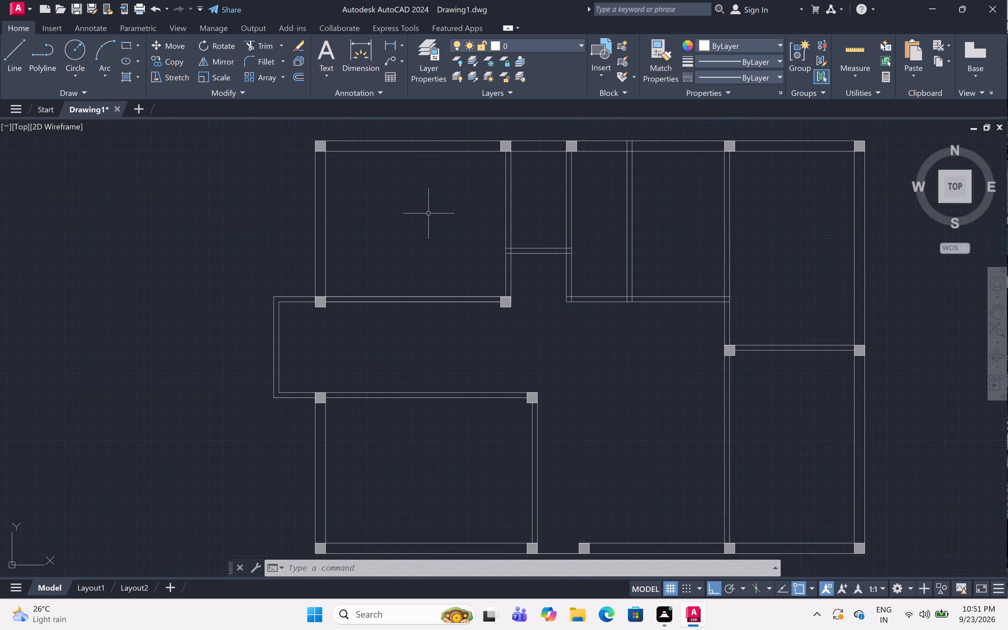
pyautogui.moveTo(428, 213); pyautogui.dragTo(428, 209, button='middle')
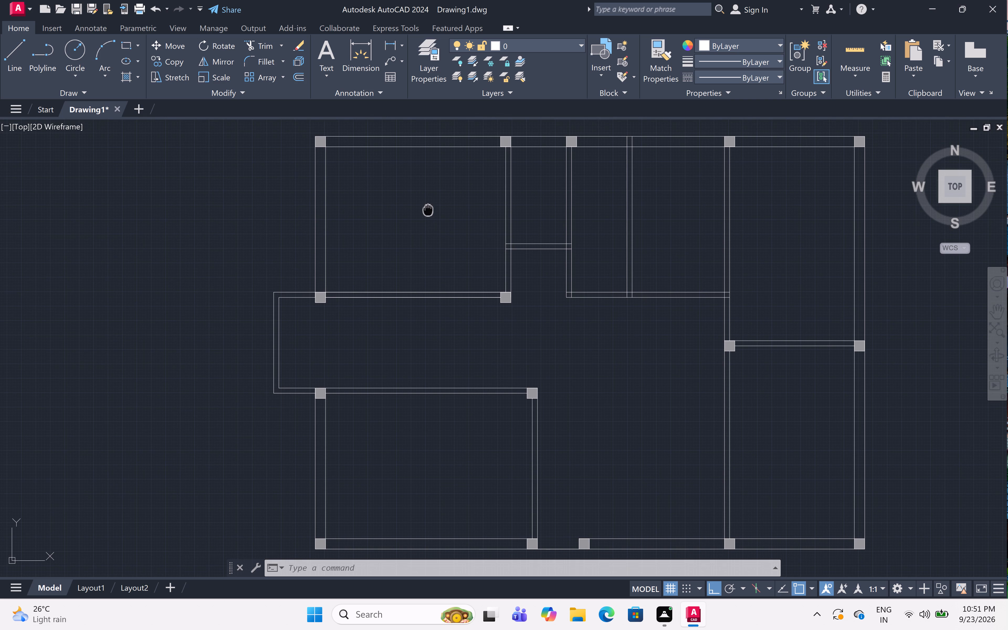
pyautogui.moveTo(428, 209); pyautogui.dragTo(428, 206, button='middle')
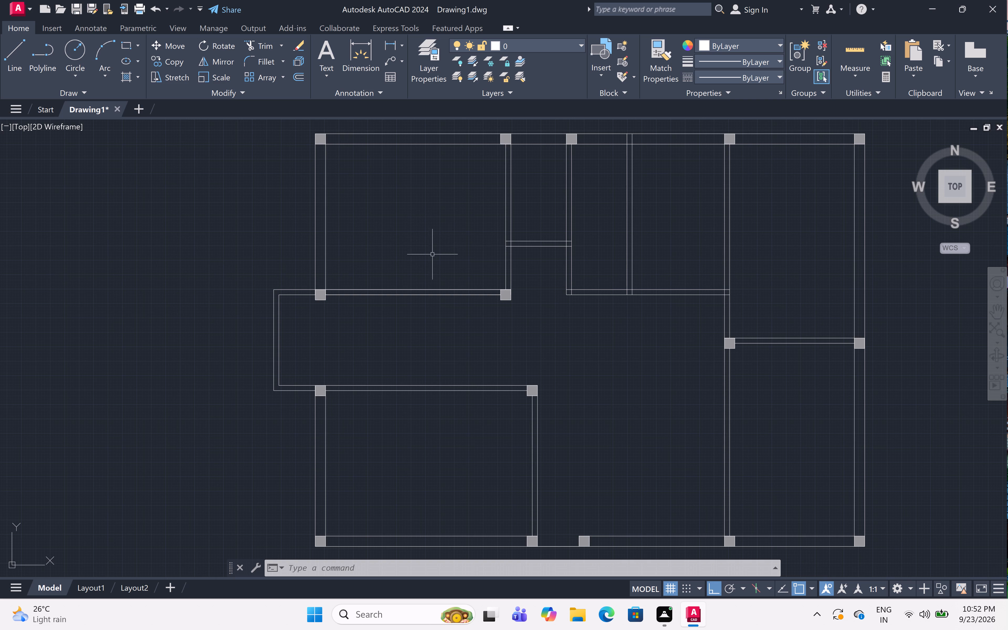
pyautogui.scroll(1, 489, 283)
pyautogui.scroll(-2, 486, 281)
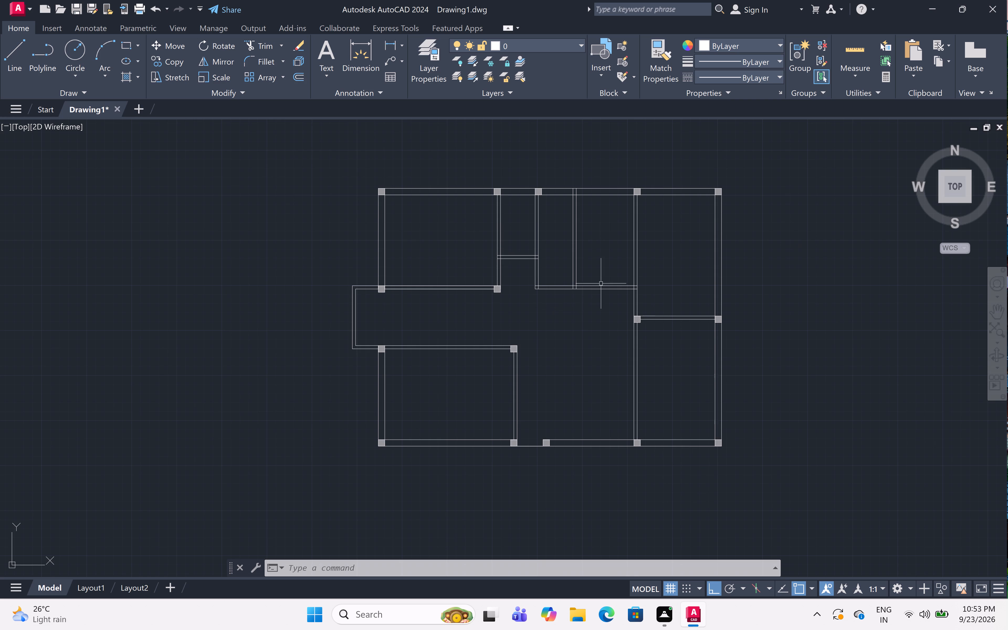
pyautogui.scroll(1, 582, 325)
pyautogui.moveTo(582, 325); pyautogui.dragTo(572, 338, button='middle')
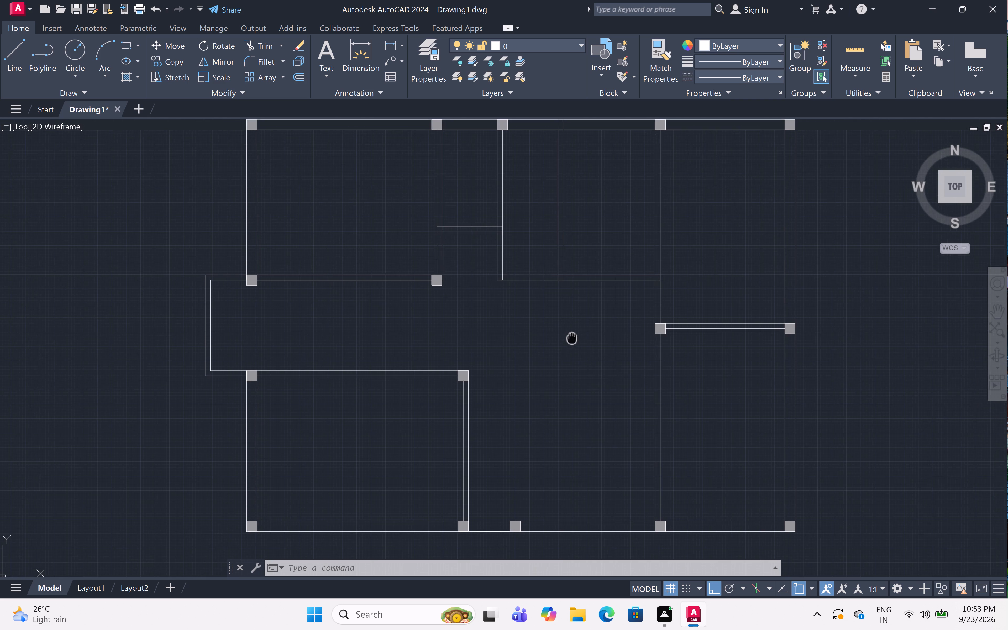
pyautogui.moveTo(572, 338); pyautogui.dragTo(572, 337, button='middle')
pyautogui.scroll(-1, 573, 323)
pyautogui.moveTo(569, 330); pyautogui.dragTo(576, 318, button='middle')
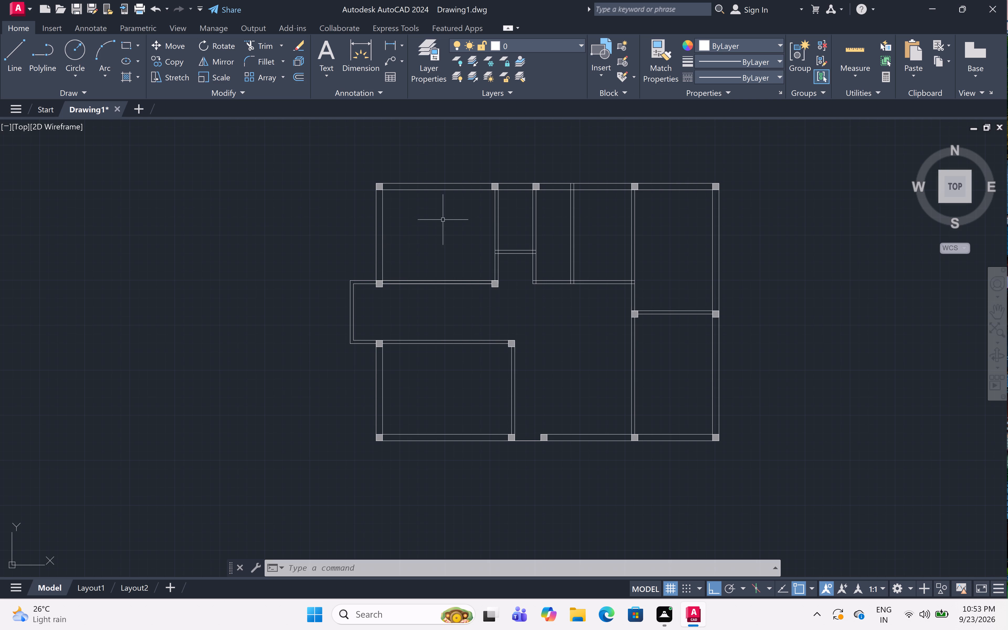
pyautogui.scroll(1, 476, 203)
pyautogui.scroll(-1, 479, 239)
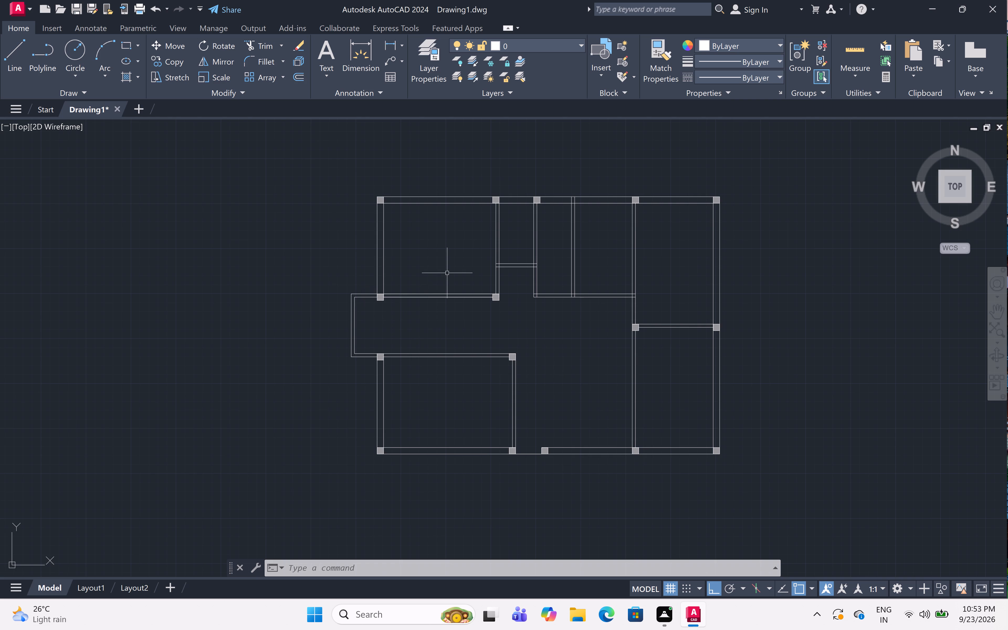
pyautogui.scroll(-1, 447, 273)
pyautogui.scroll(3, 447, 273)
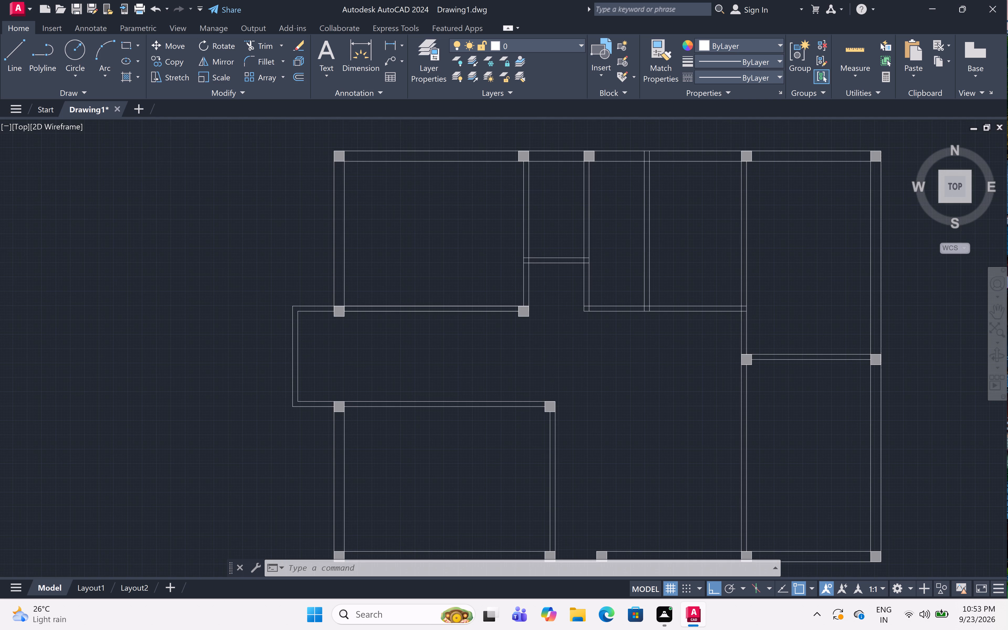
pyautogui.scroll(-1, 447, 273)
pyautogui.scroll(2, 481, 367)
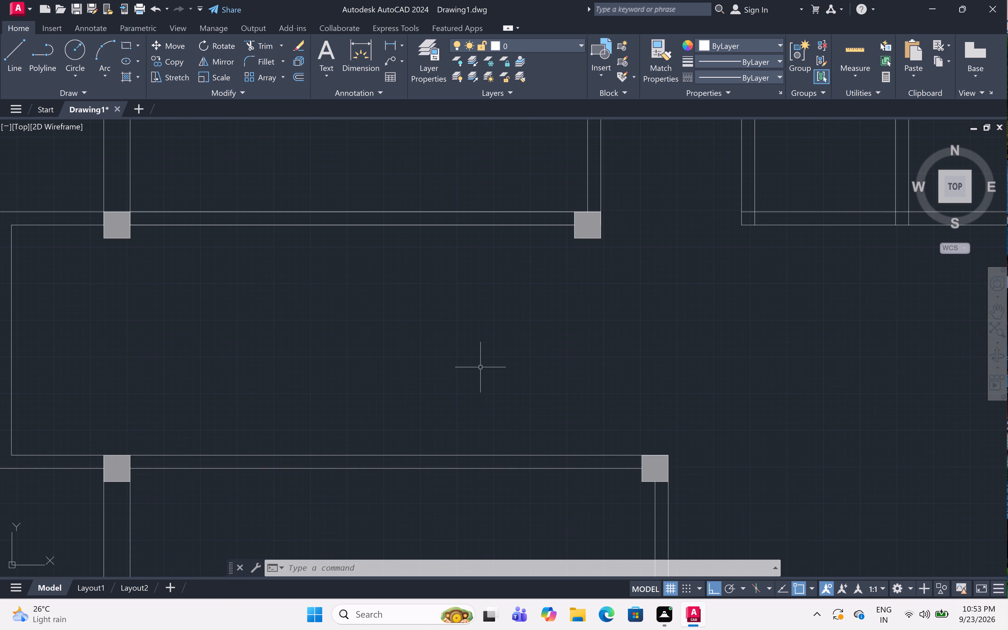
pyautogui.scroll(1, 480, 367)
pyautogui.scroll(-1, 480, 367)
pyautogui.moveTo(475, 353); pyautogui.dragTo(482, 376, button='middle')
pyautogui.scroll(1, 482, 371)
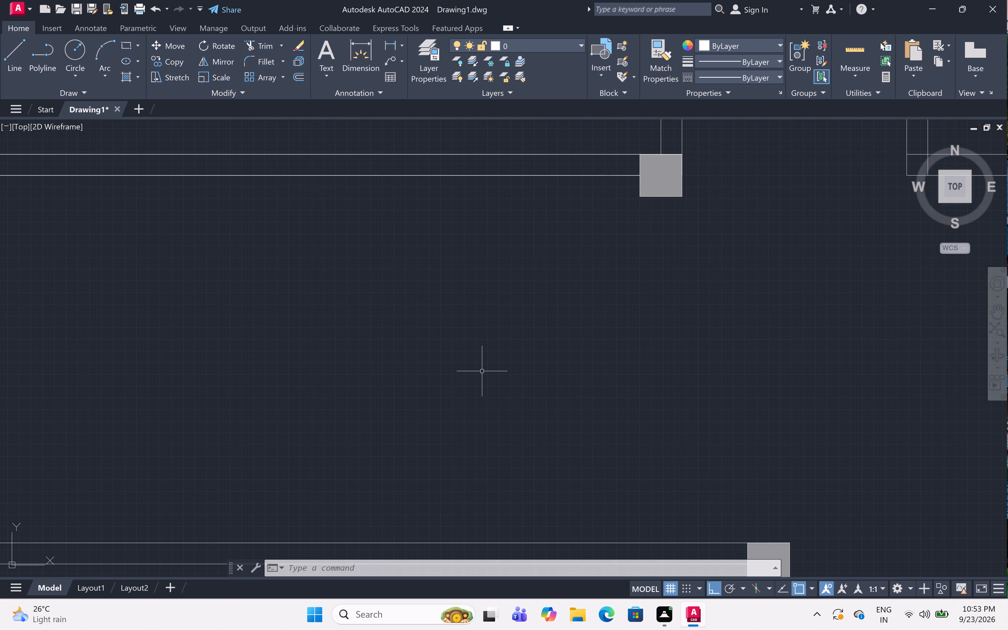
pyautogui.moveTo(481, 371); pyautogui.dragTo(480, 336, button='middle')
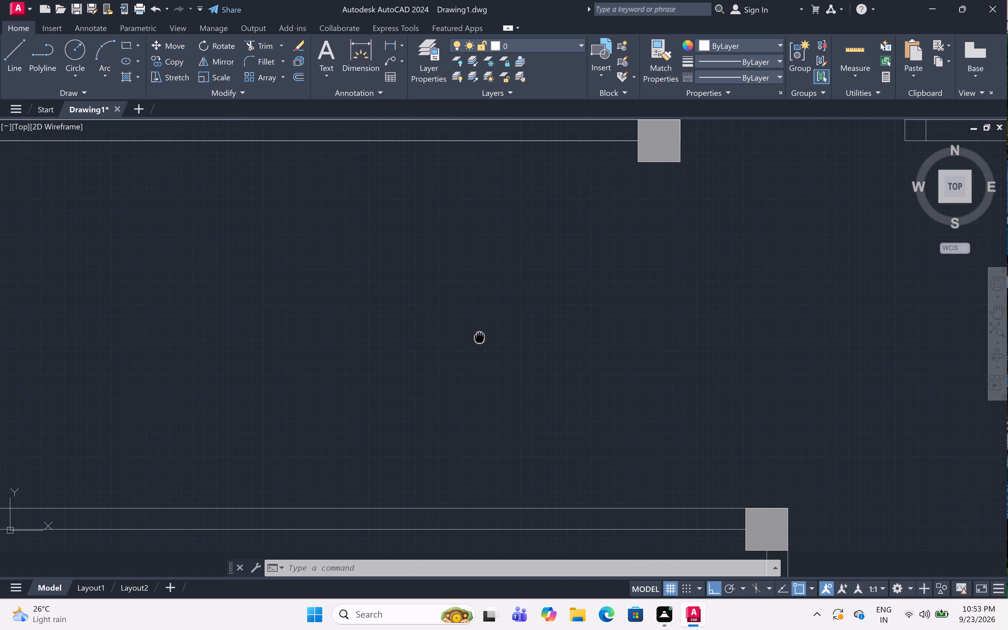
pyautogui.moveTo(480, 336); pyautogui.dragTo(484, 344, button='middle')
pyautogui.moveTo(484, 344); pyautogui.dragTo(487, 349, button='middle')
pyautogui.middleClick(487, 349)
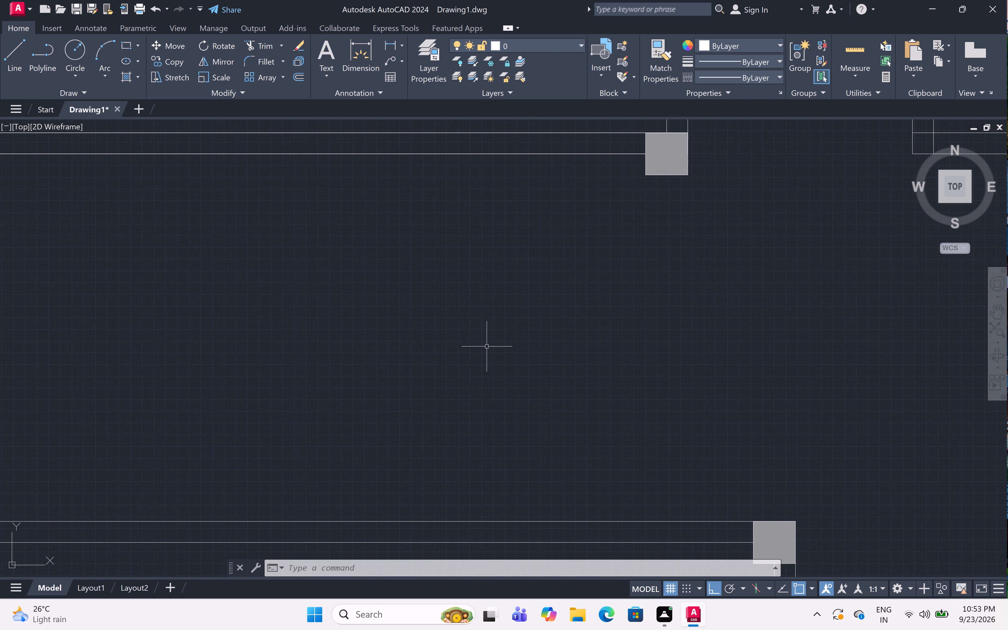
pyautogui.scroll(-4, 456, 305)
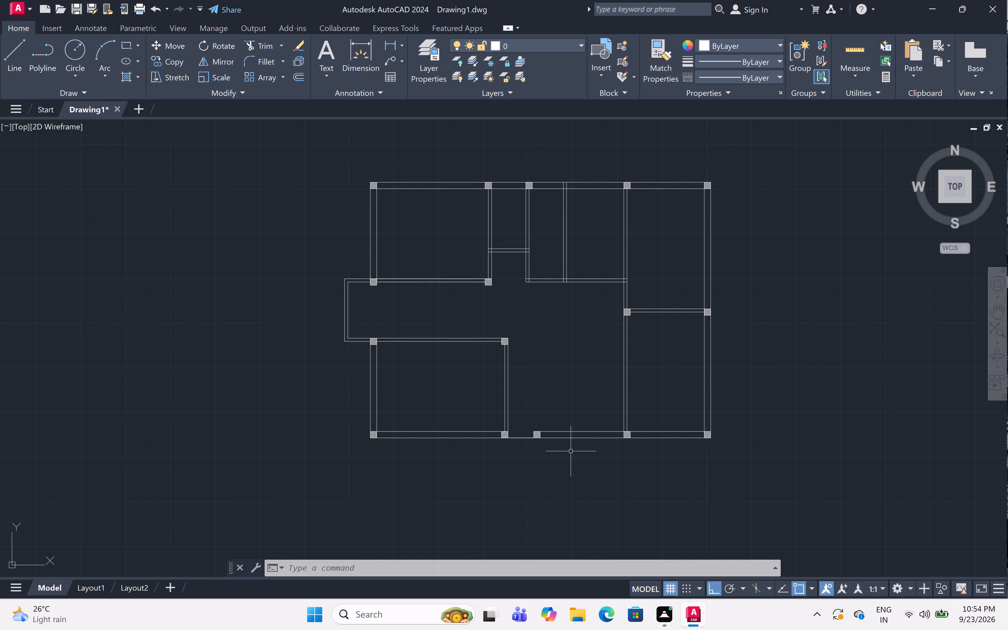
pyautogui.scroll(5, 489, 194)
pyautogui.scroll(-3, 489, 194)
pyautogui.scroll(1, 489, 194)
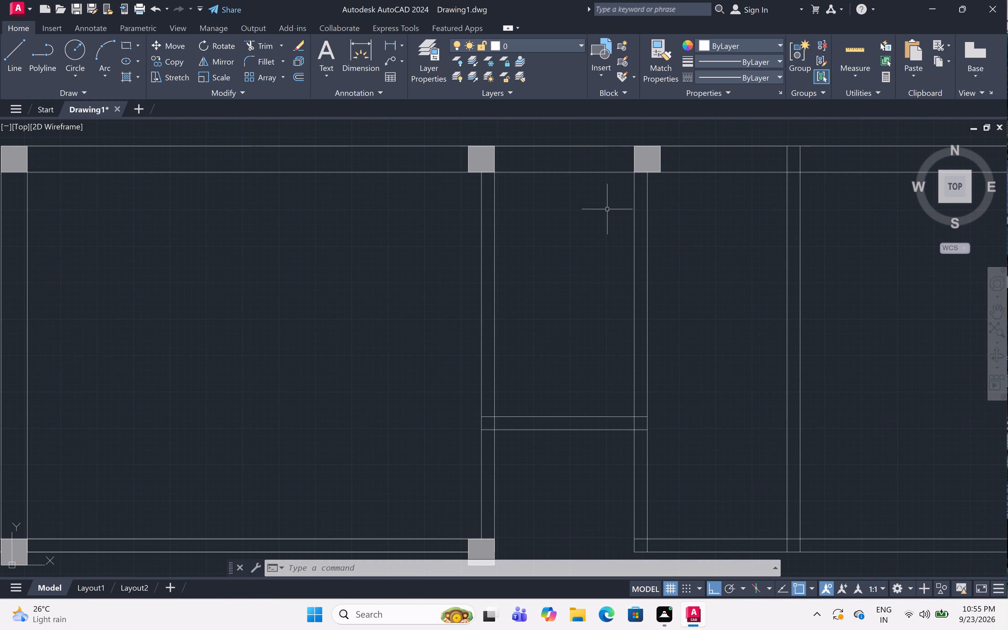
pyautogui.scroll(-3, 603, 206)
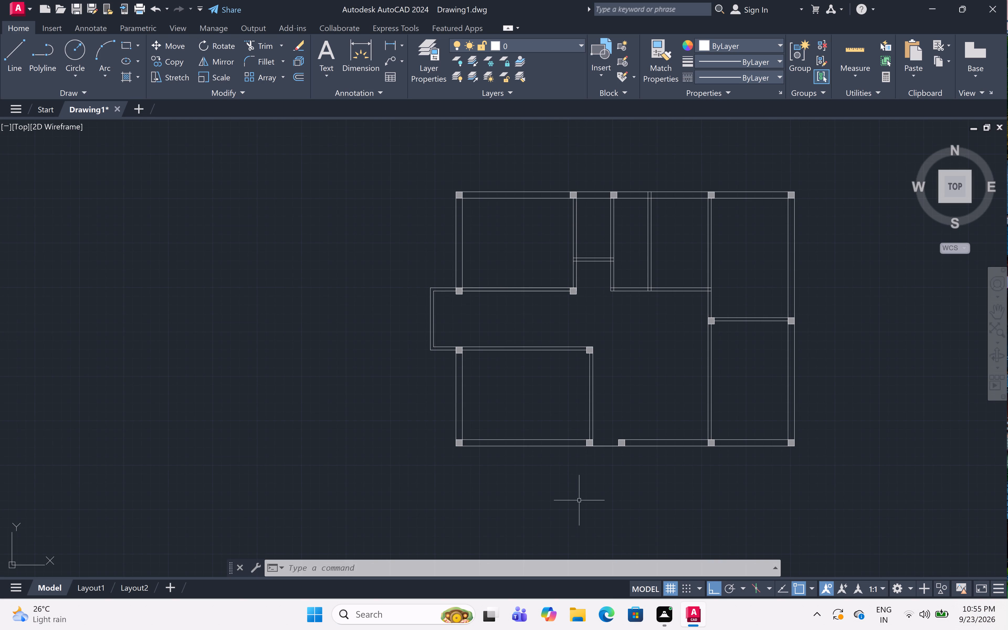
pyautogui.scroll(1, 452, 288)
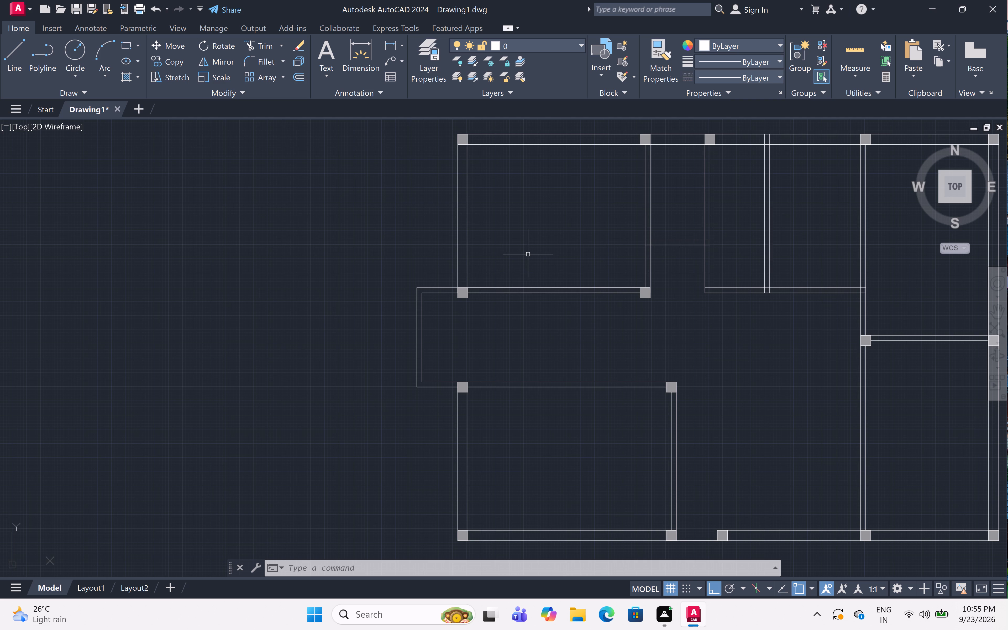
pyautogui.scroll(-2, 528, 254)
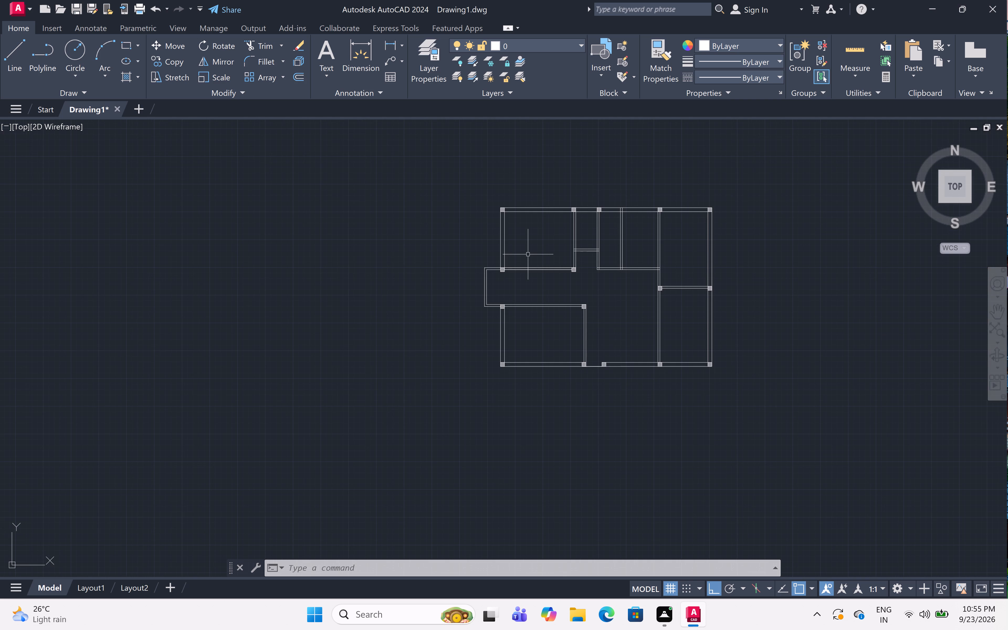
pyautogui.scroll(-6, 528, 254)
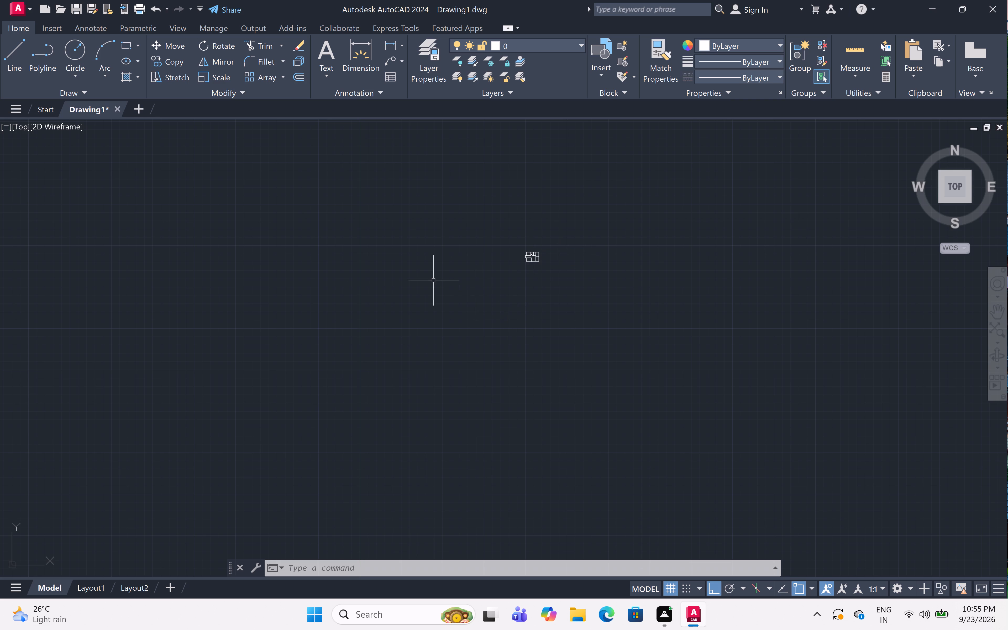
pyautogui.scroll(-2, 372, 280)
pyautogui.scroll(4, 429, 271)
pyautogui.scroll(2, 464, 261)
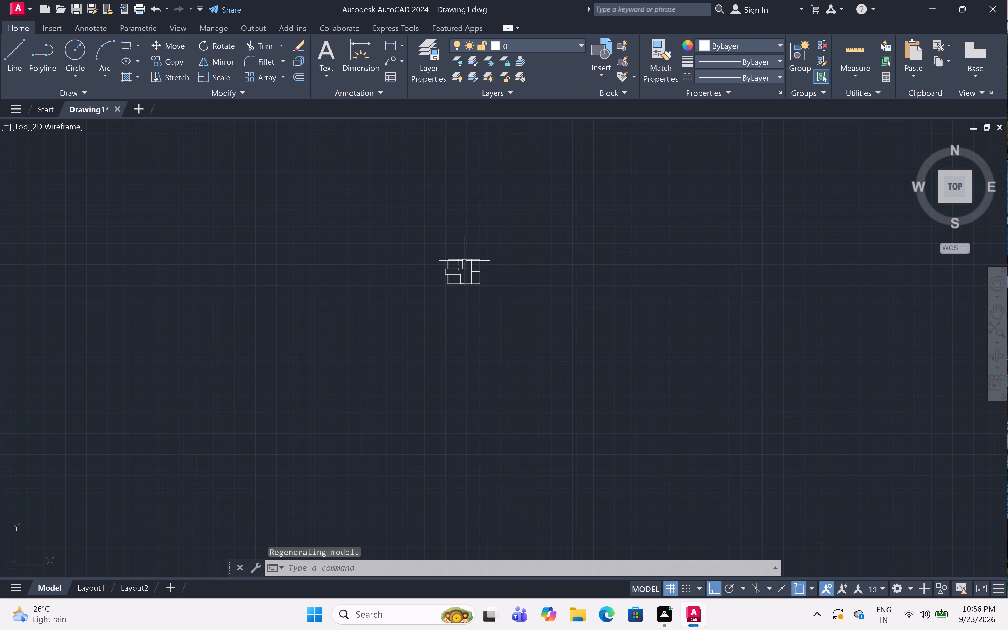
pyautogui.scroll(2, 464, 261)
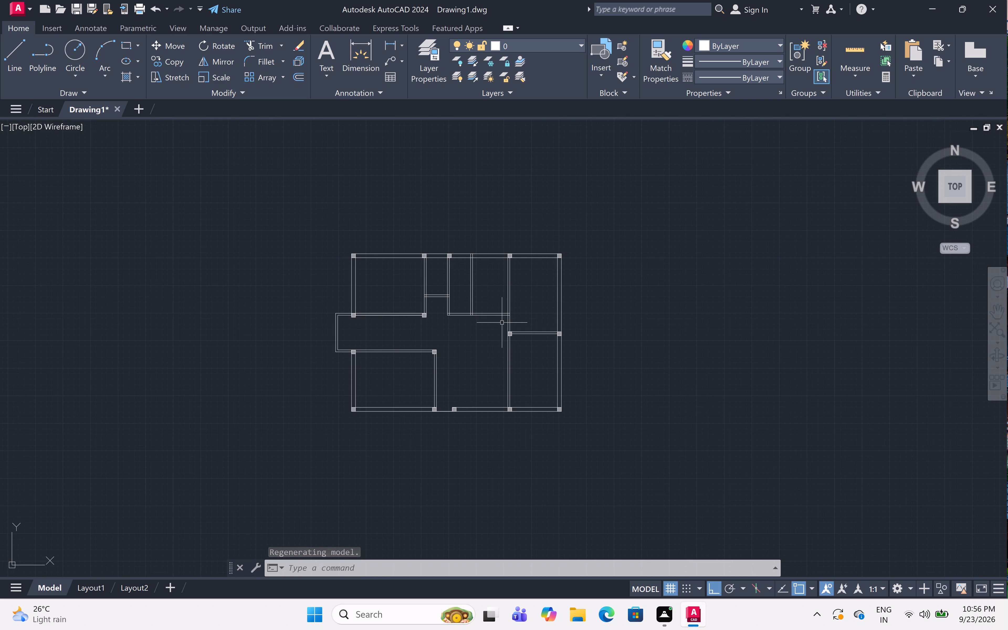
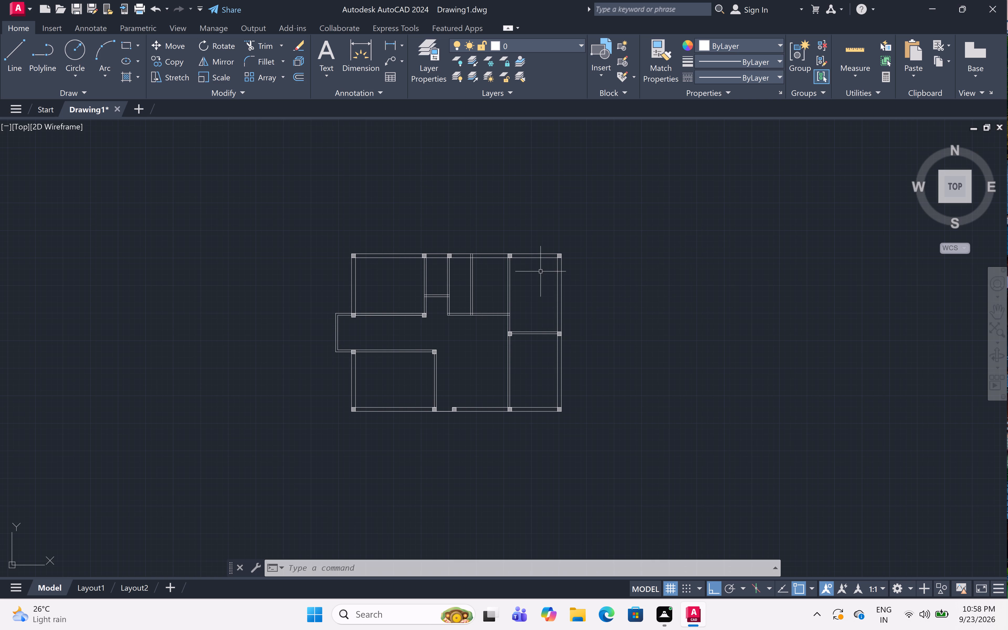
# Draw a line from the outer top corner of the upper-left room's lower-left column, 1" up and 3' into the room.
pyautogui.scroll(2, 439, 323)
pyautogui.middleClick(438, 321)
pyautogui.moveTo(438, 319); pyautogui.dragTo(447, 309, button='middle')
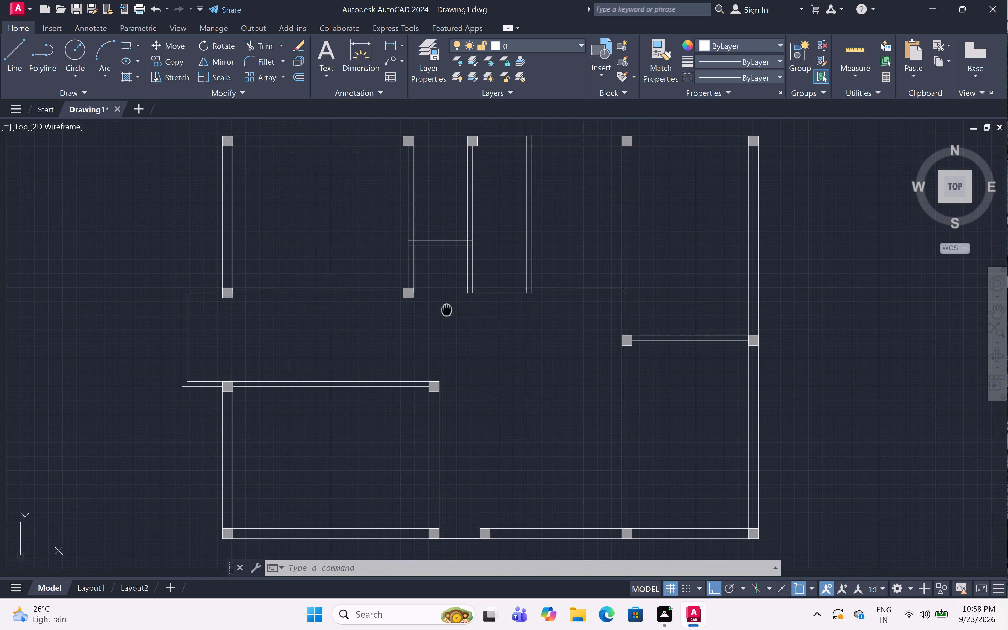
pyautogui.scroll(-1, 447, 309)
pyautogui.moveTo(447, 309); pyautogui.dragTo(484, 323, button='middle')
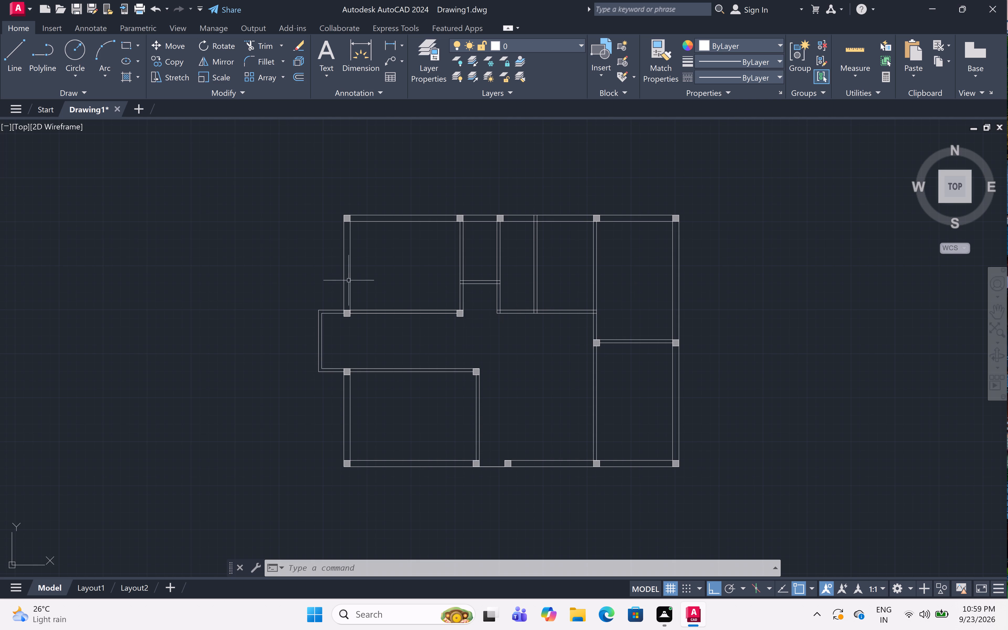
pyautogui.scroll(3, 350, 282)
pyautogui.scroll(-2, 351, 283)
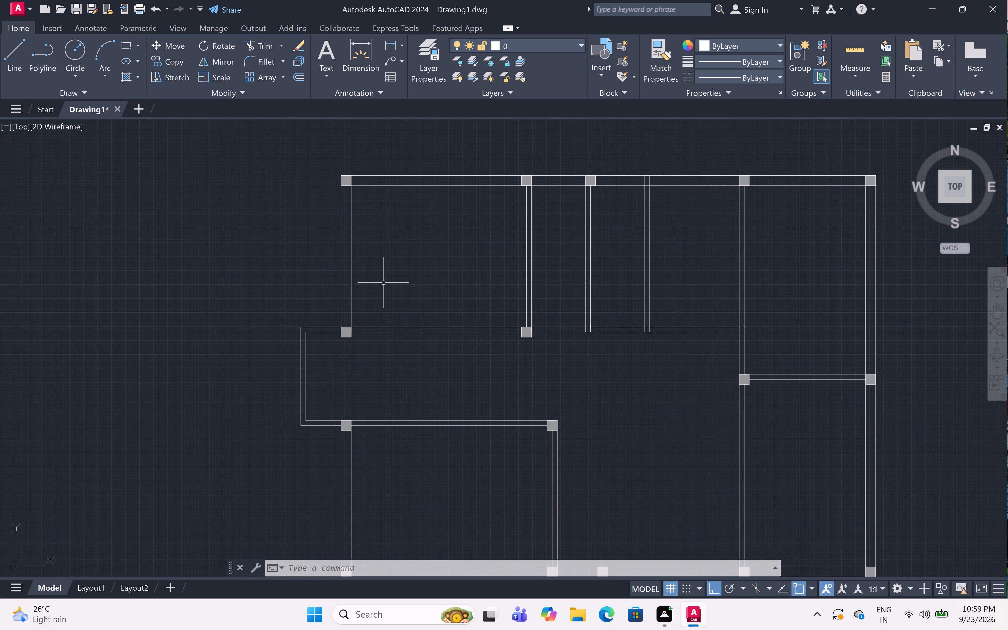
pyautogui.write('l')
pyautogui.press('space')
pyautogui.scroll(1, 335, 316)
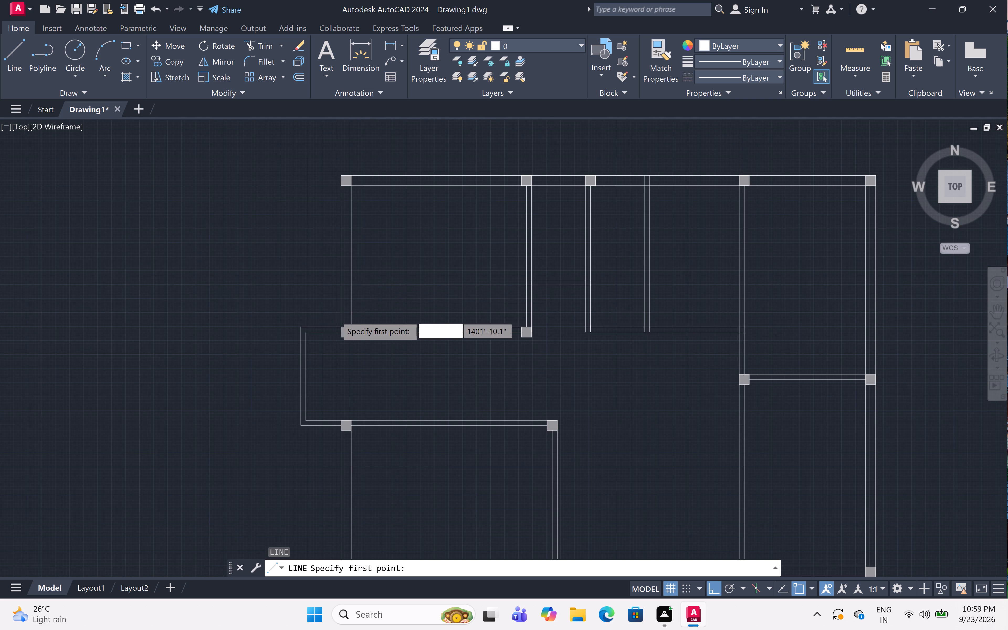
pyautogui.scroll(1, 335, 316)
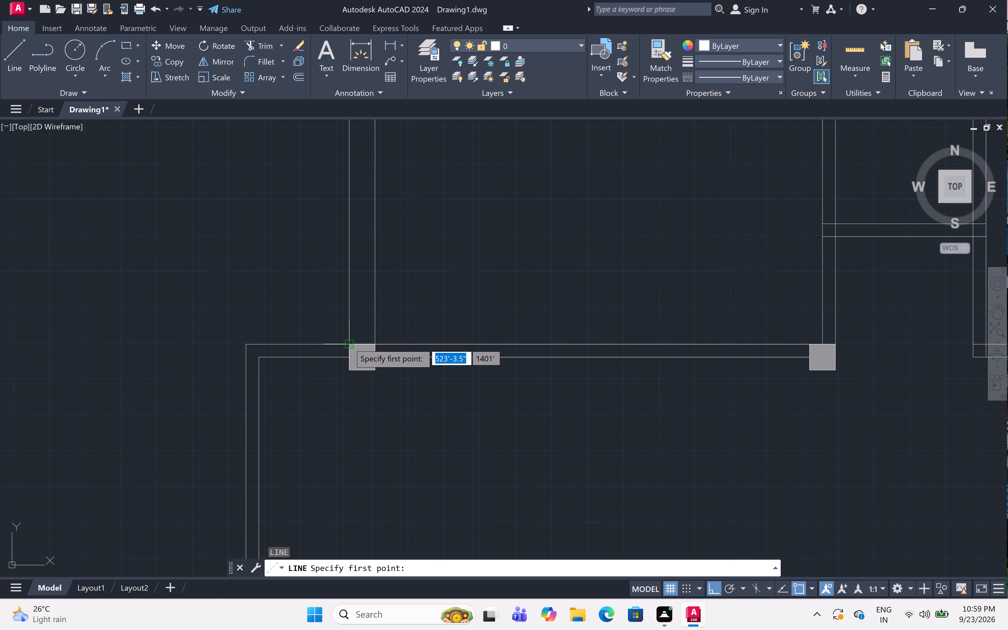
pyautogui.click(349, 343)
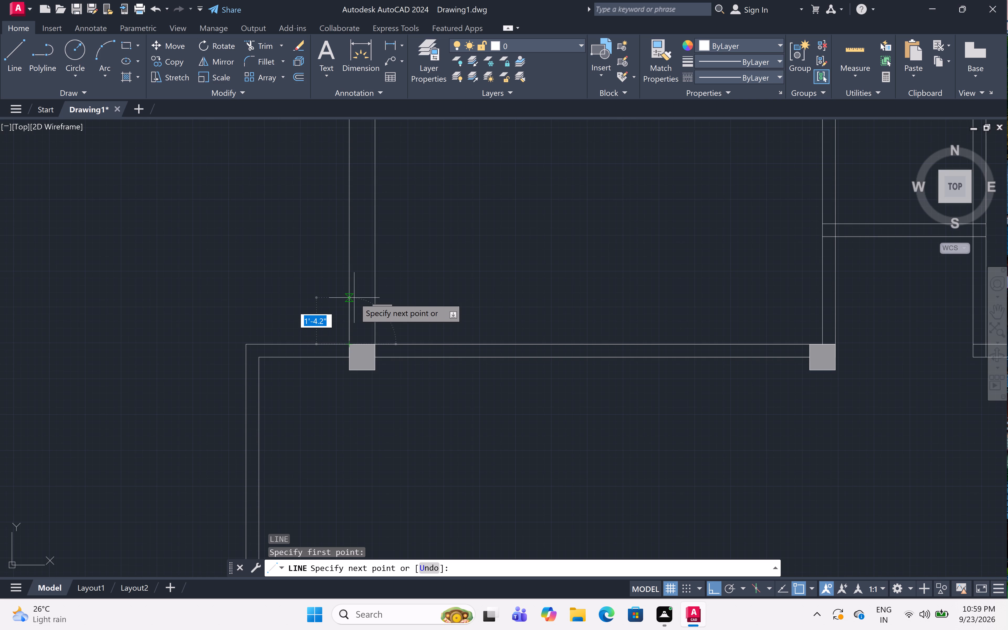
pyautogui.press('1')
pyautogui.write('"')
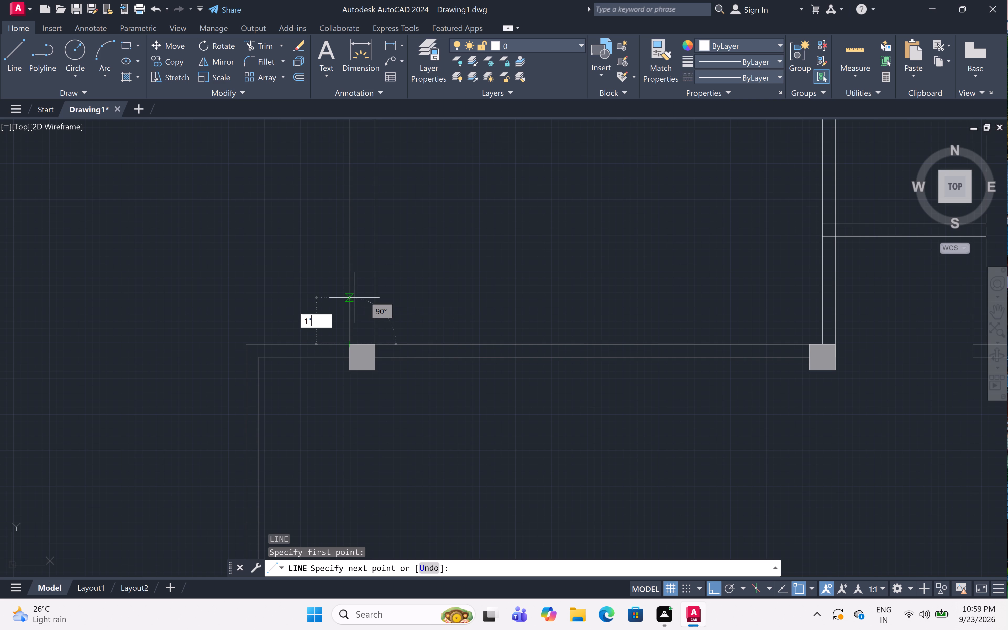
pyautogui.press('space')
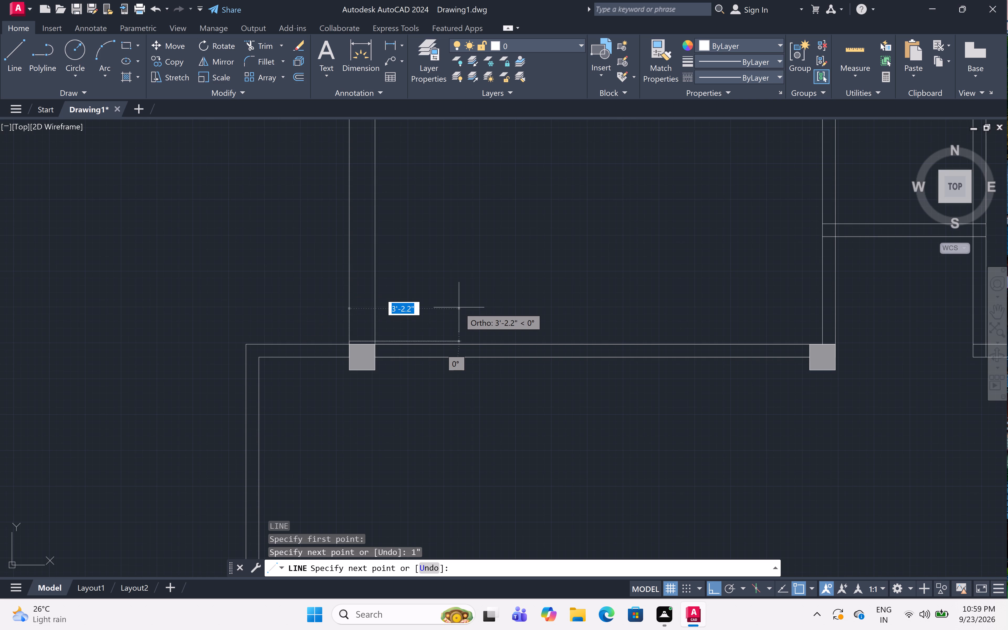
pyautogui.write("3'")
pyautogui.press('space')
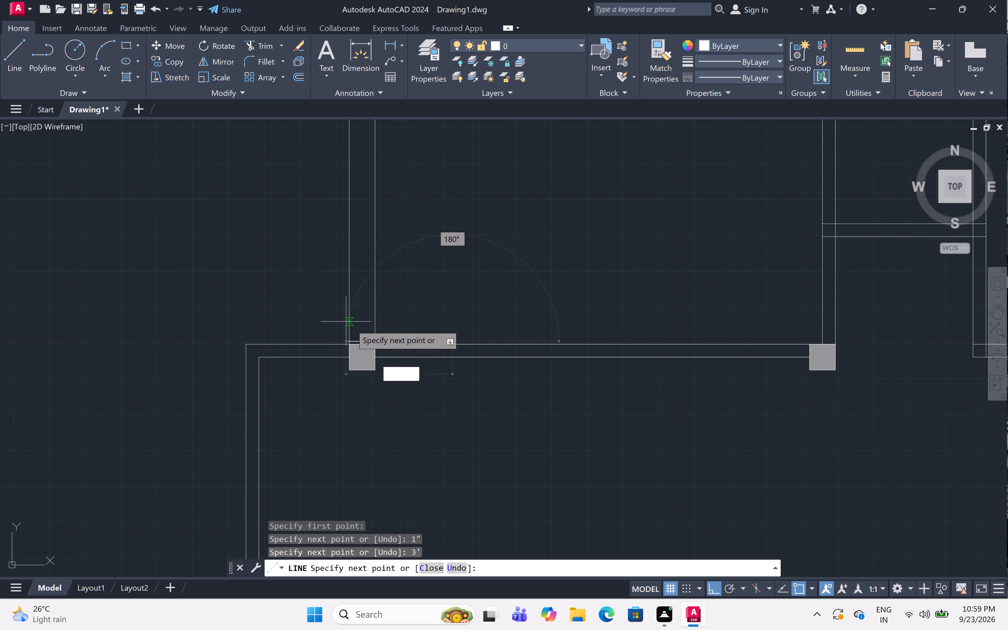
# Continue from the line's wall end 3' up the outer wall face, ending with a 9" line across the wall.
pyautogui.moveTo(349, 338); pyautogui.dragTo(349, 331)
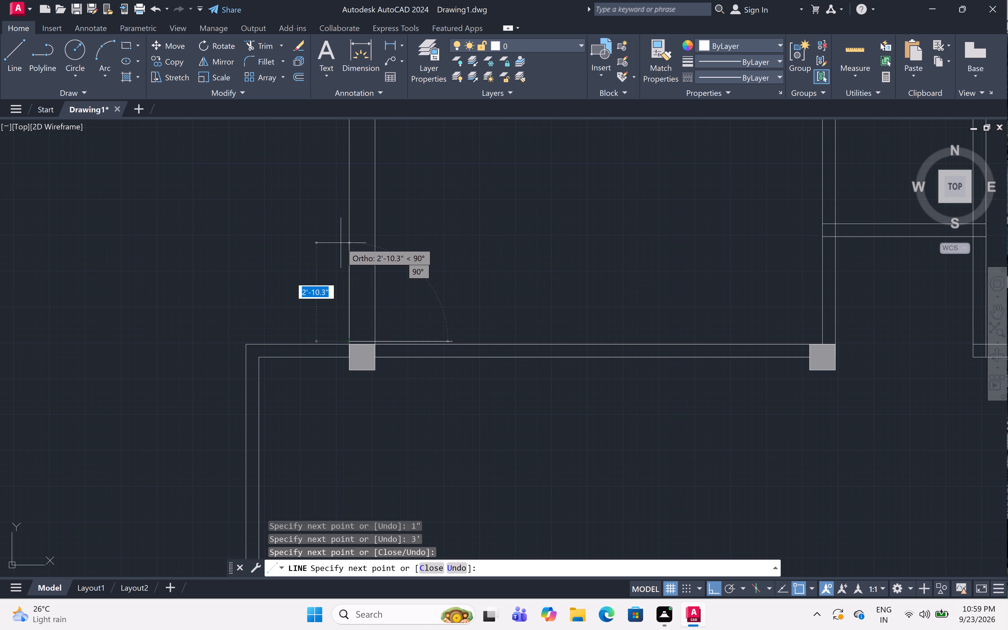
pyautogui.write("3'")
pyautogui.press('space')
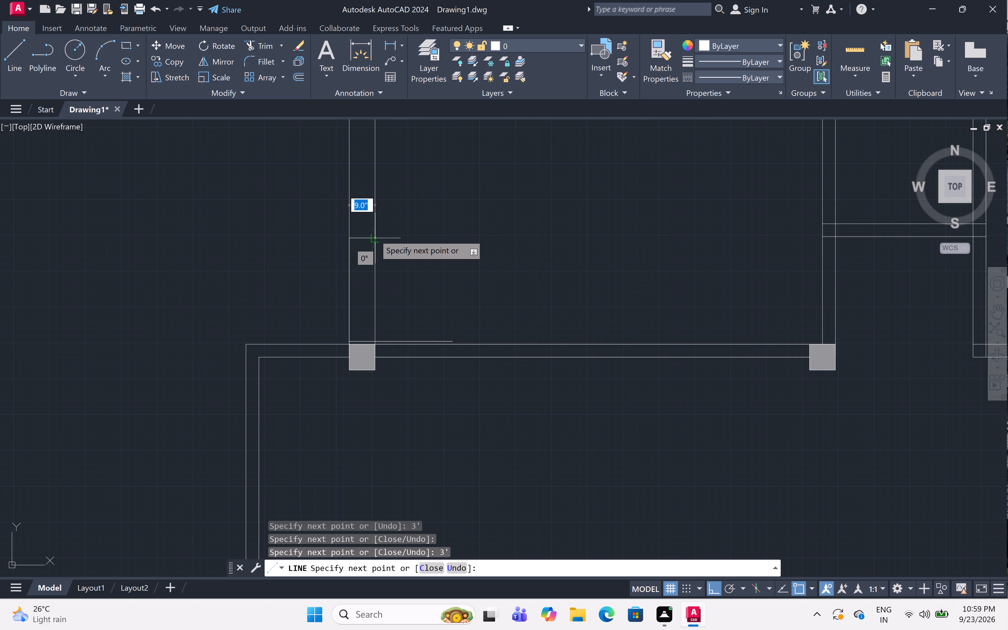
pyautogui.moveTo(375, 235); pyautogui.dragTo(384, 235)
pyautogui.press('space')
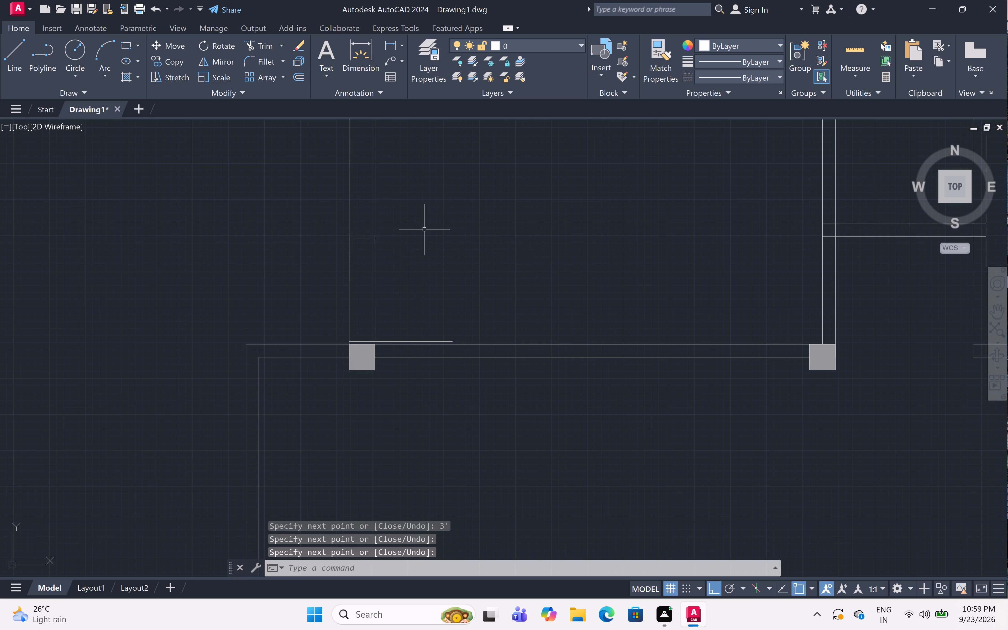
# Draw a line from the top right corner of the upper-left room's lower-right column, 1" up and 3' left into the room.
pyautogui.scroll(-3, 420, 228)
pyautogui.scroll(3, 535, 234)
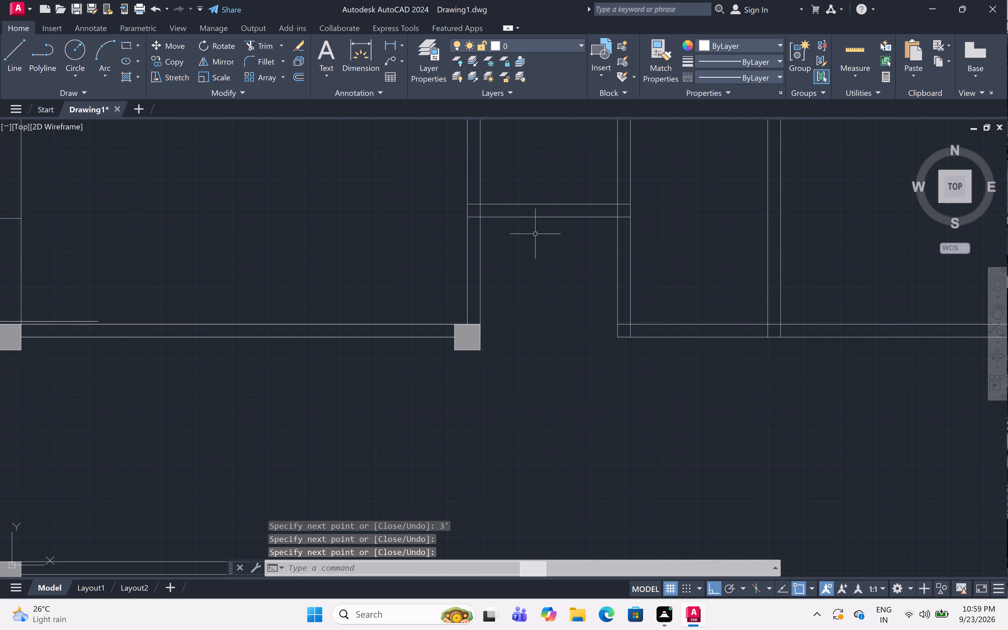
pyautogui.write('l')
pyautogui.press('space')
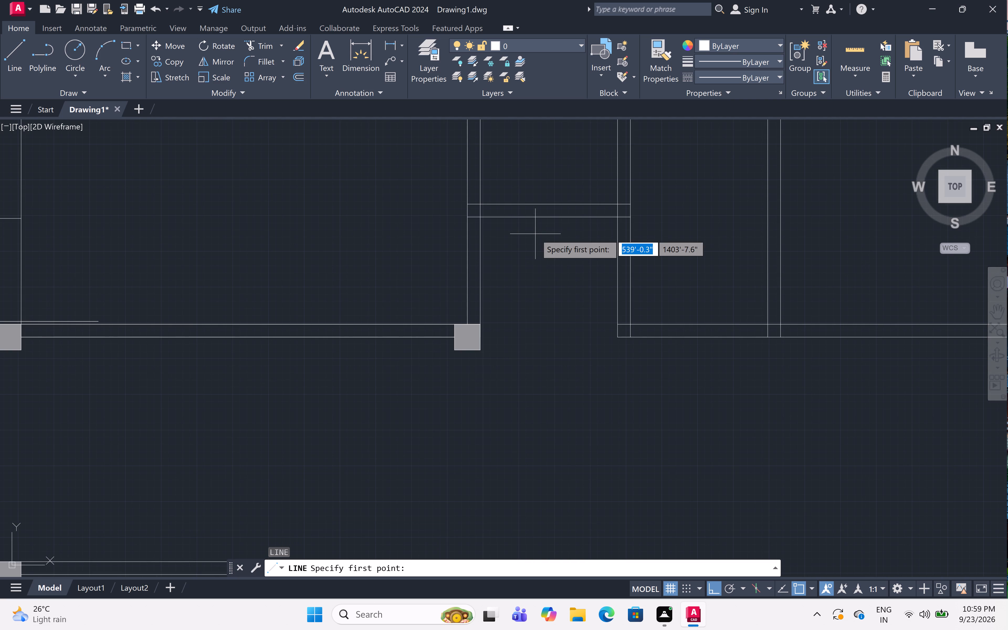
pyautogui.scroll(3, 503, 253)
pyautogui.scroll(-1, 501, 255)
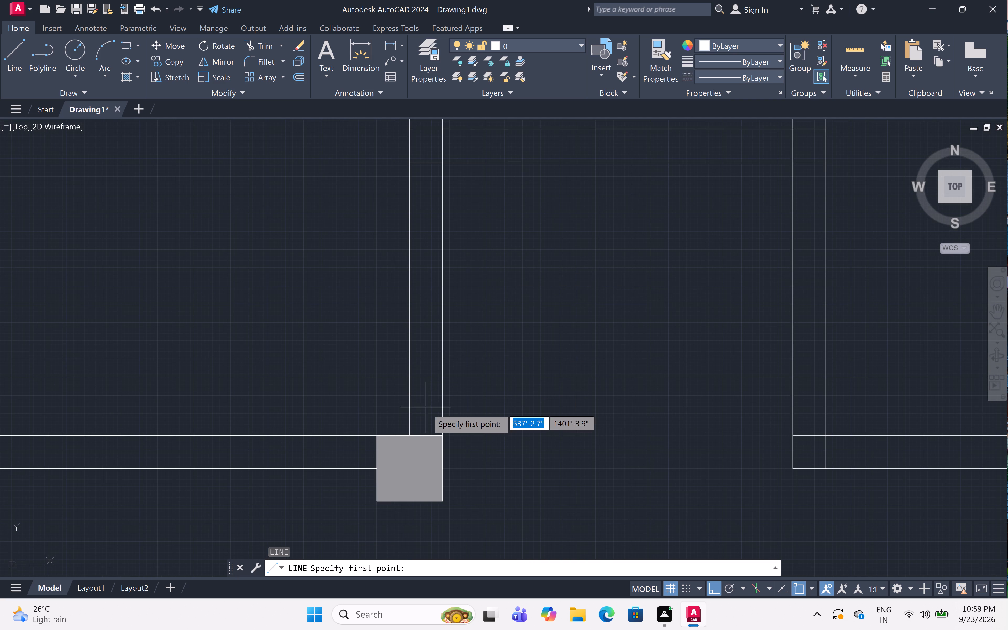
pyautogui.click(442, 434)
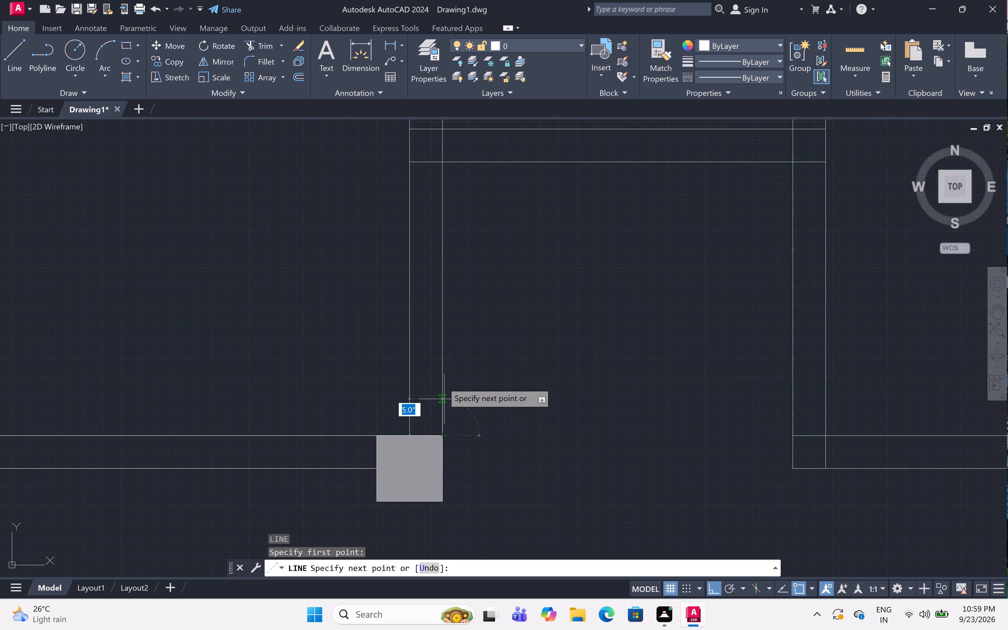
pyautogui.press('1')
pyautogui.hotkey('shift', '"')
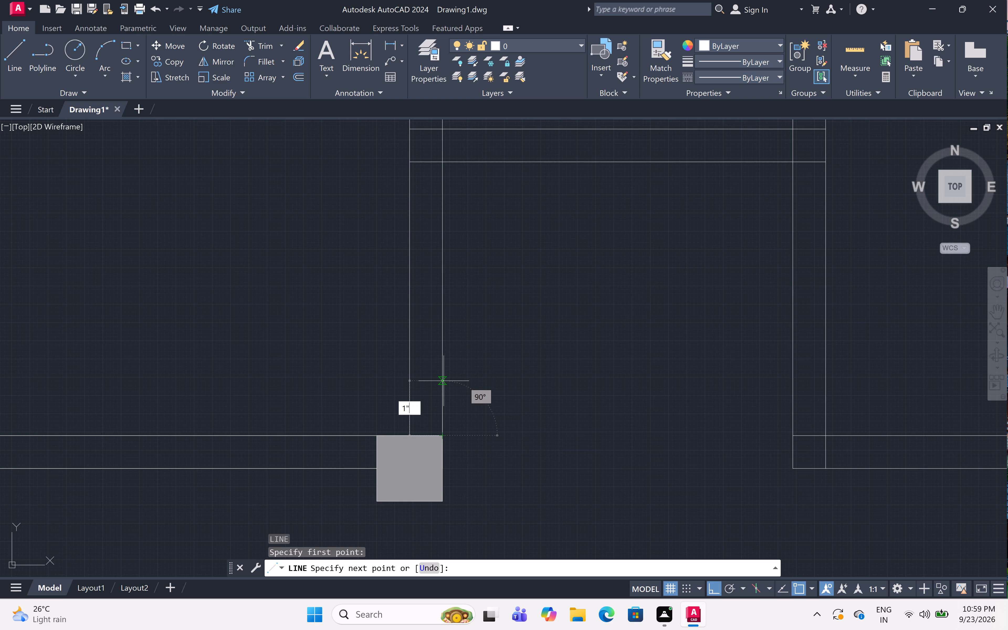
pyautogui.press('space')
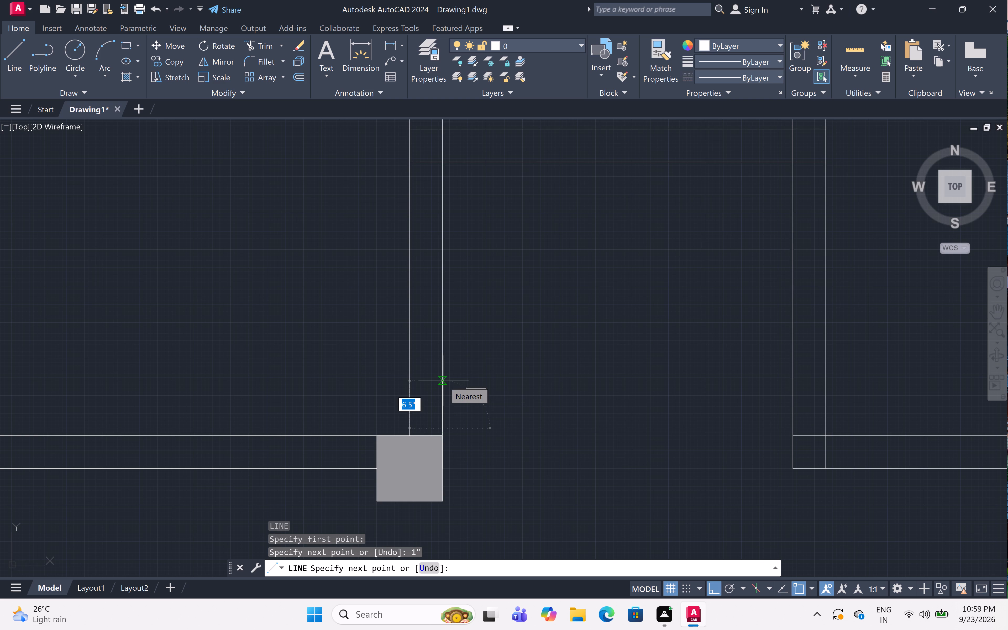
pyautogui.write("3'")
pyautogui.press('space')
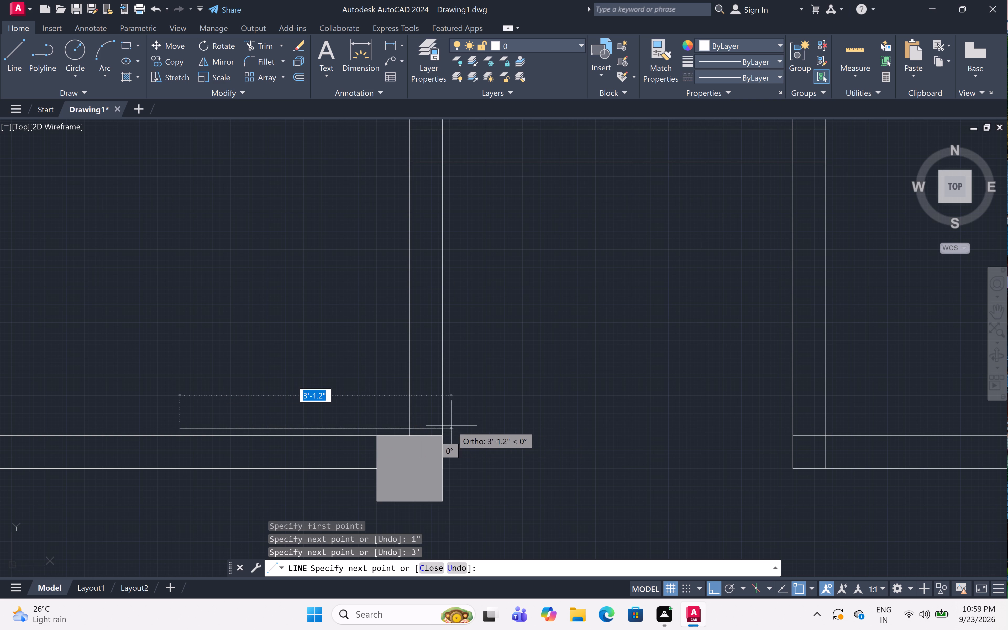
# Continue from the line's partition end 3' up the partition's right face, ending with a 4.5" line across the partition.
pyautogui.moveTo(438, 429); pyautogui.dragTo(438, 427)
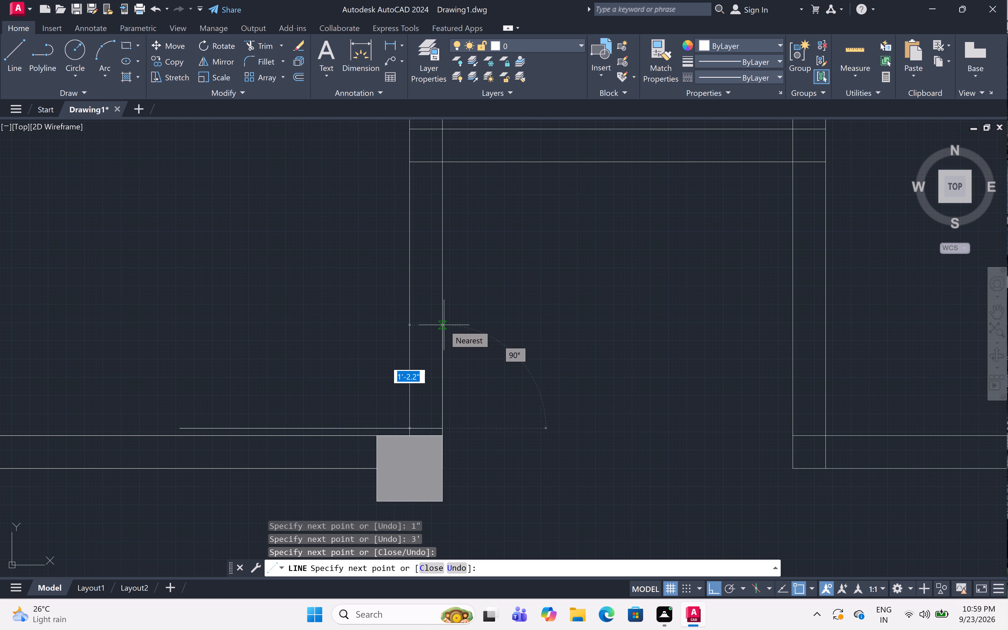
pyautogui.write("3'")
pyautogui.press('space')
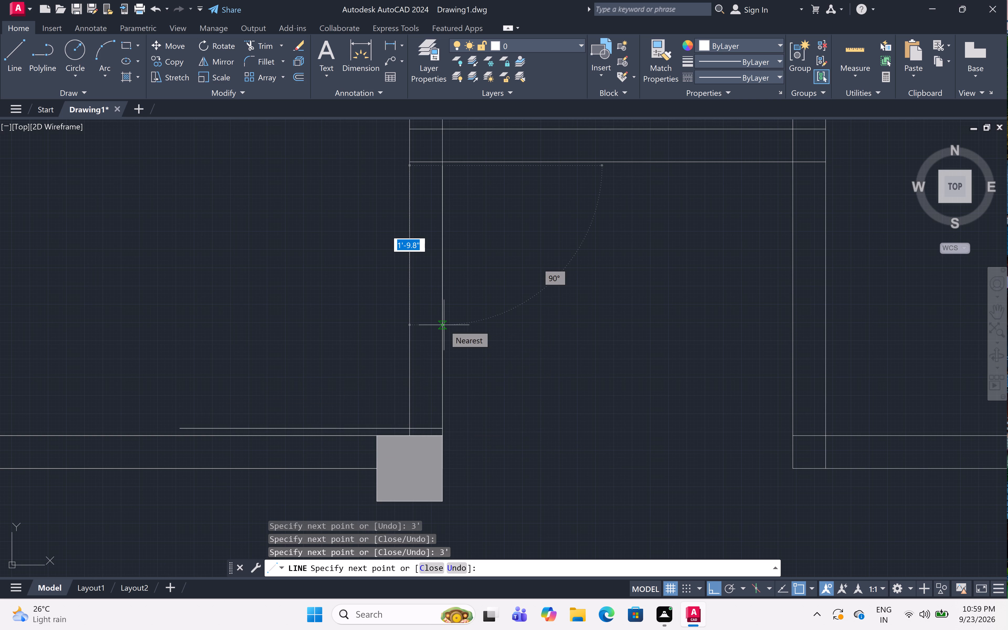
pyautogui.scroll(2, 411, 164)
pyautogui.click(407, 165)
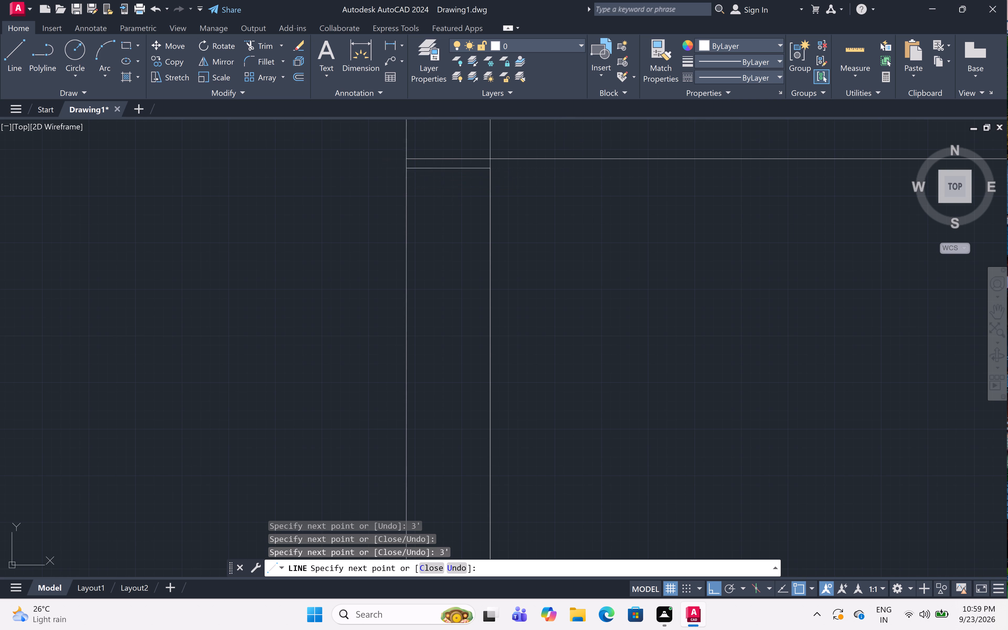
pyautogui.press('space')
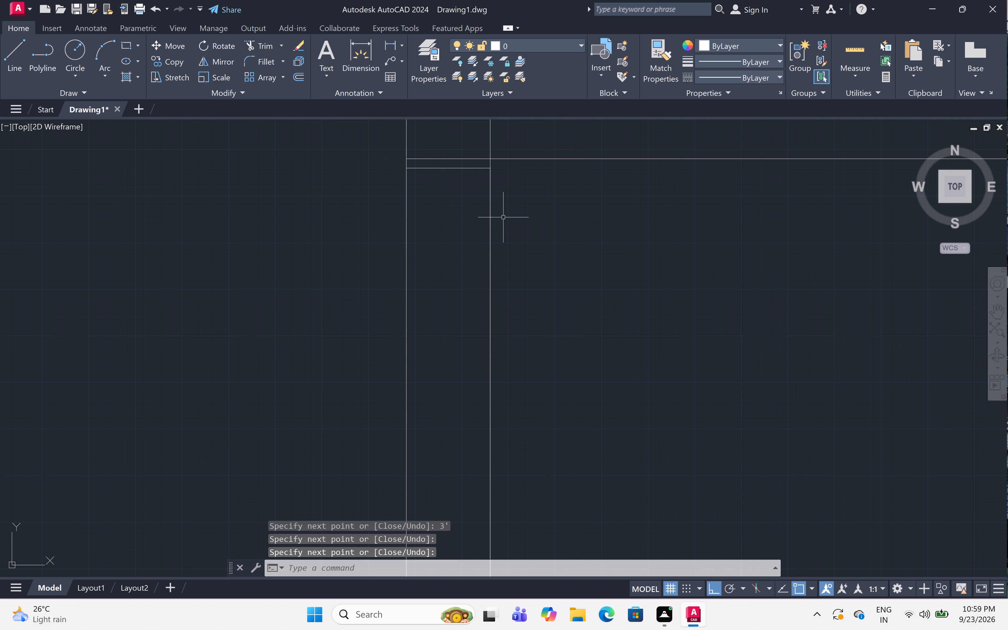
# Draw a line where the small middle room's lower partition meets its left partition's outer face, 1" up and 2'8" right into the room.
pyautogui.scroll(-5, 503, 217)
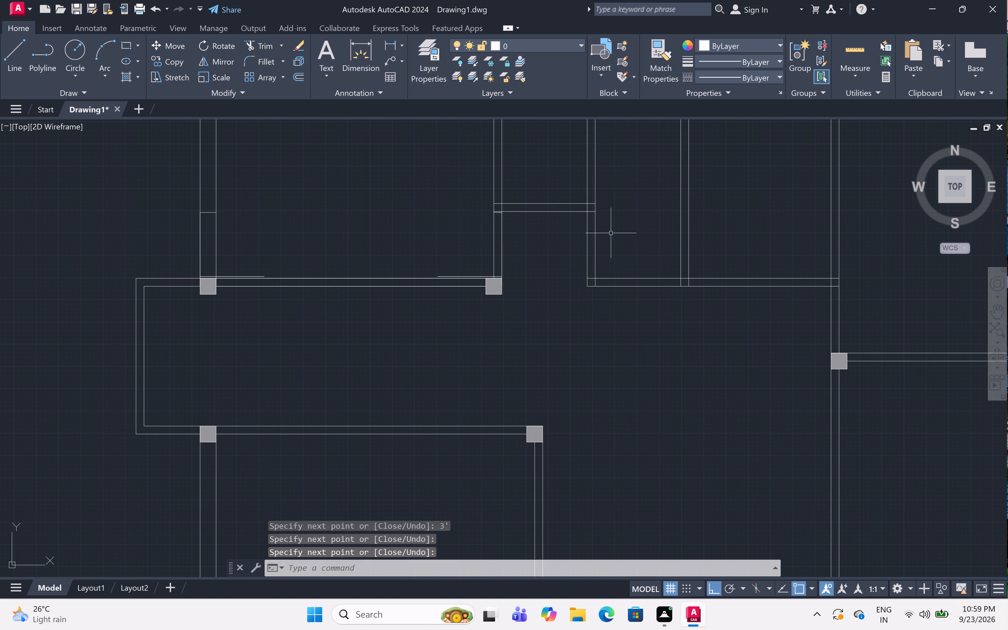
pyautogui.scroll(-1, 611, 234)
pyautogui.moveTo(638, 244); pyautogui.dragTo(576, 287, button='middle')
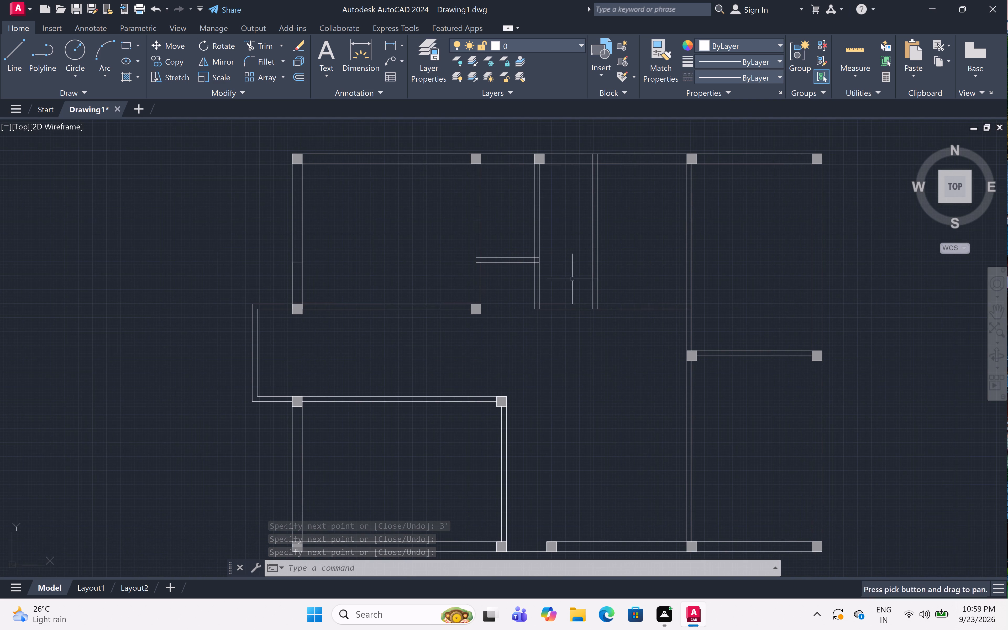
pyautogui.scroll(3, 489, 201)
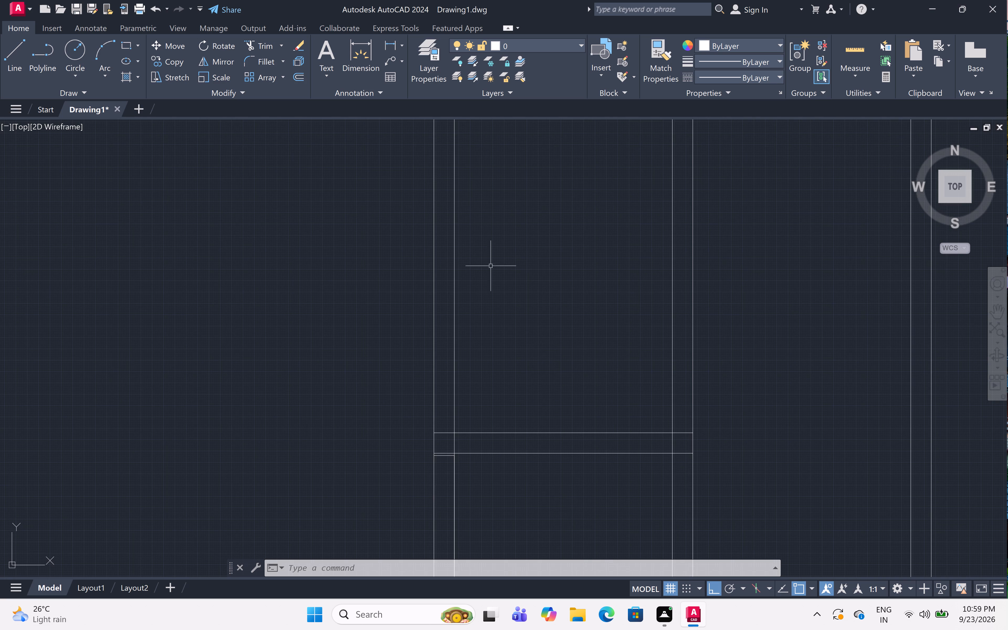
pyautogui.write('l')
pyautogui.press('space')
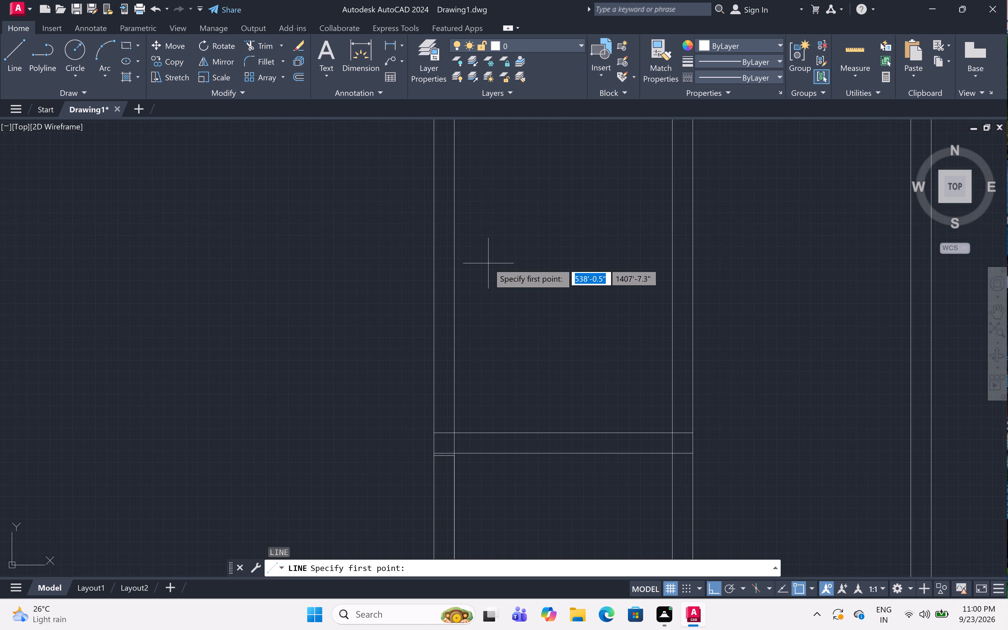
pyautogui.click(434, 430)
pyautogui.press('1')
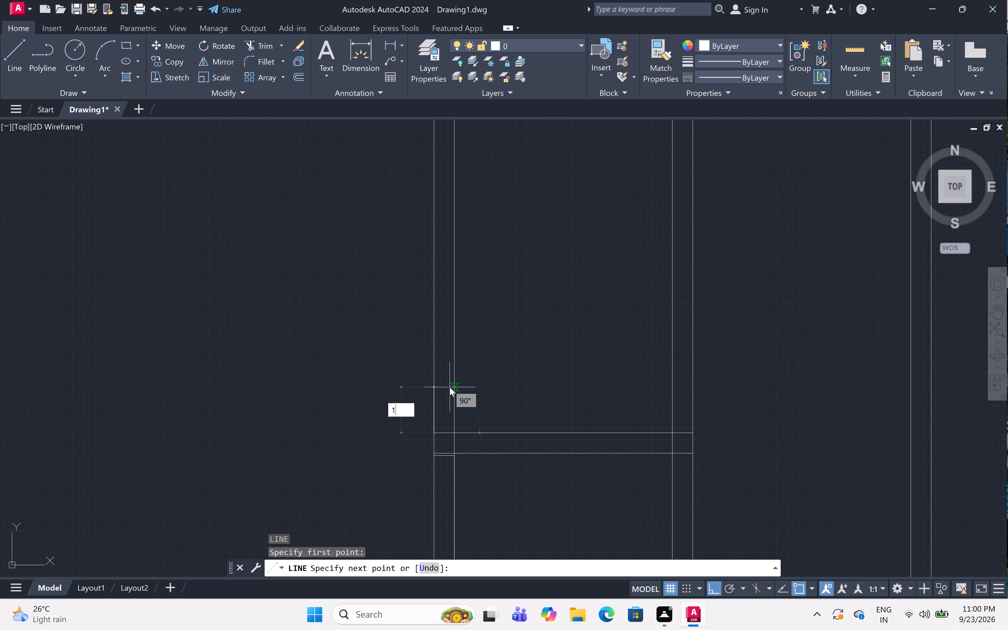
pyautogui.write('"')
pyautogui.press('space')
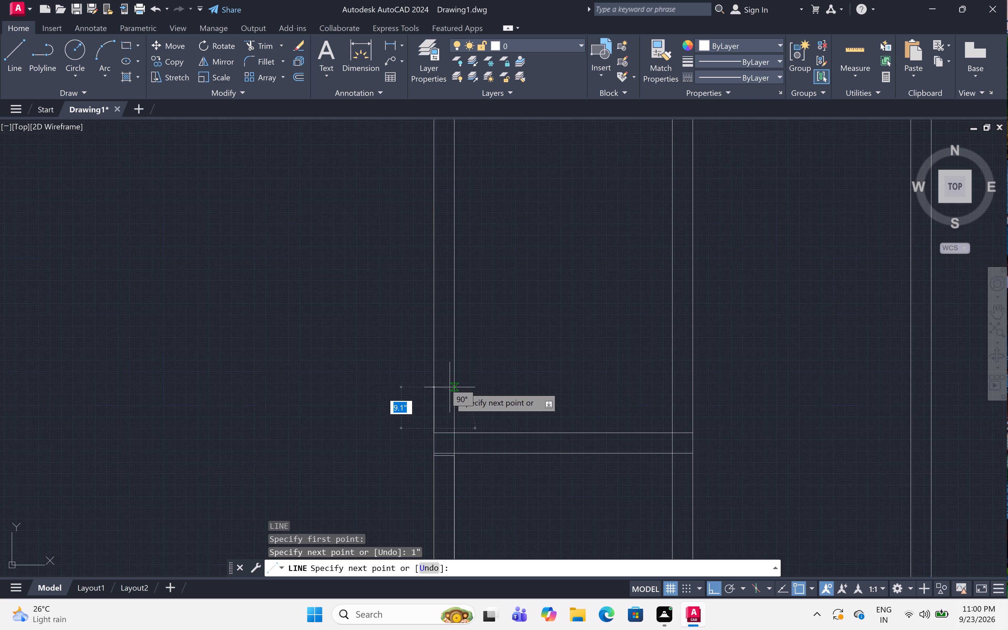
pyautogui.write("2'")
pyautogui.press('8')
pyautogui.hotkey('shift', '"')
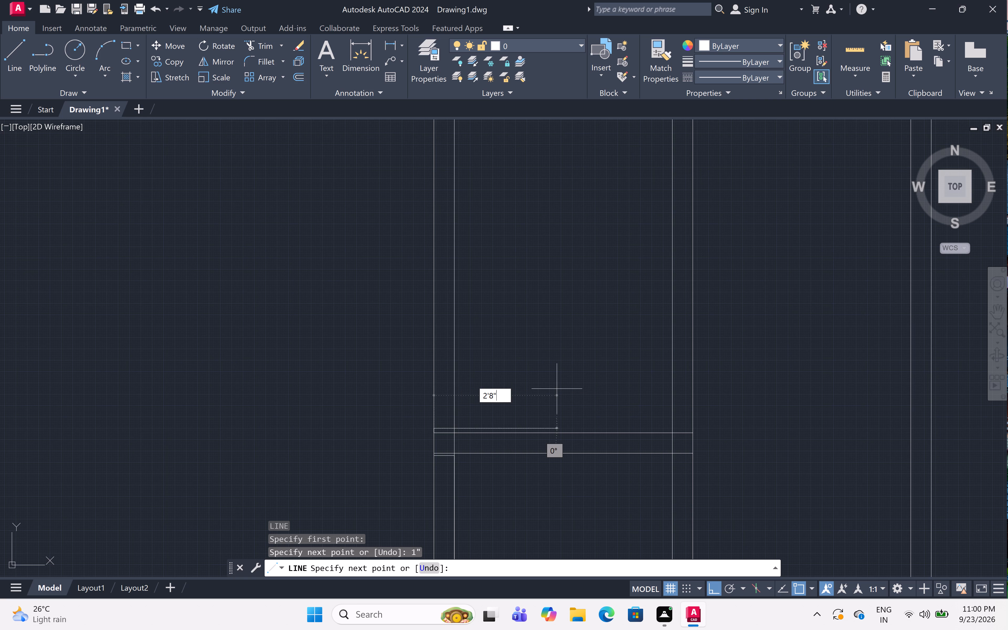
pyautogui.press('space')
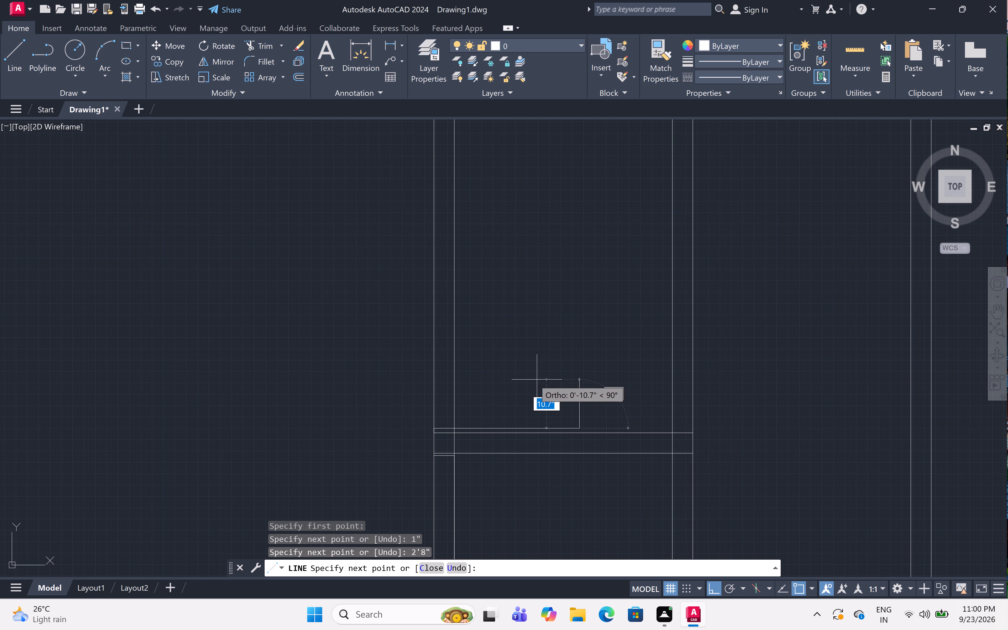
# Continue from the line's partition end 2'8" up the left partition's outer face, ending with a 4.5" line across it.
pyautogui.moveTo(435, 427); pyautogui.dragTo(436, 411)
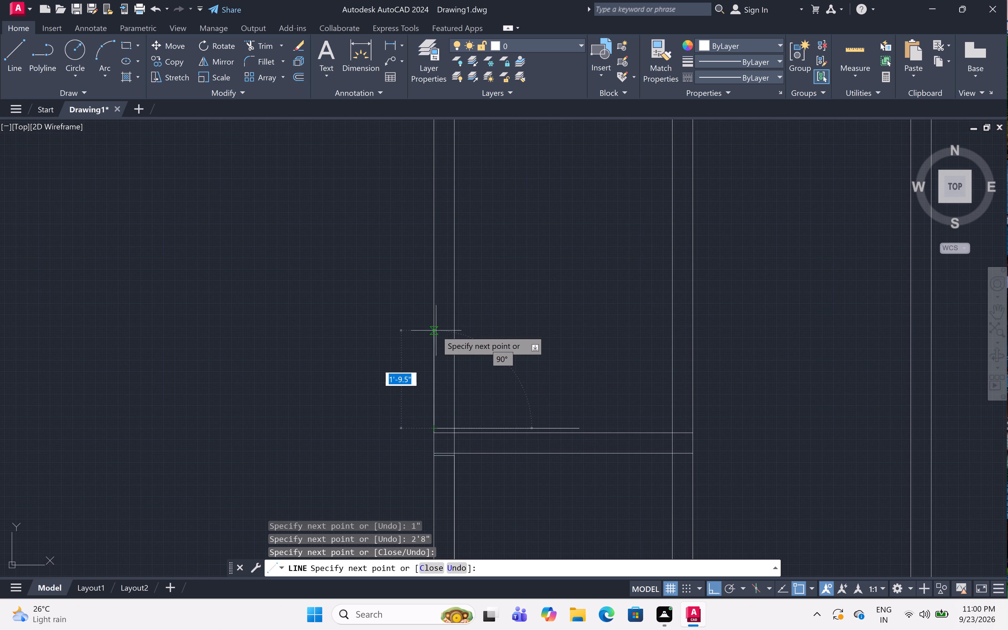
pyautogui.write('2\'8"')
pyautogui.press('space')
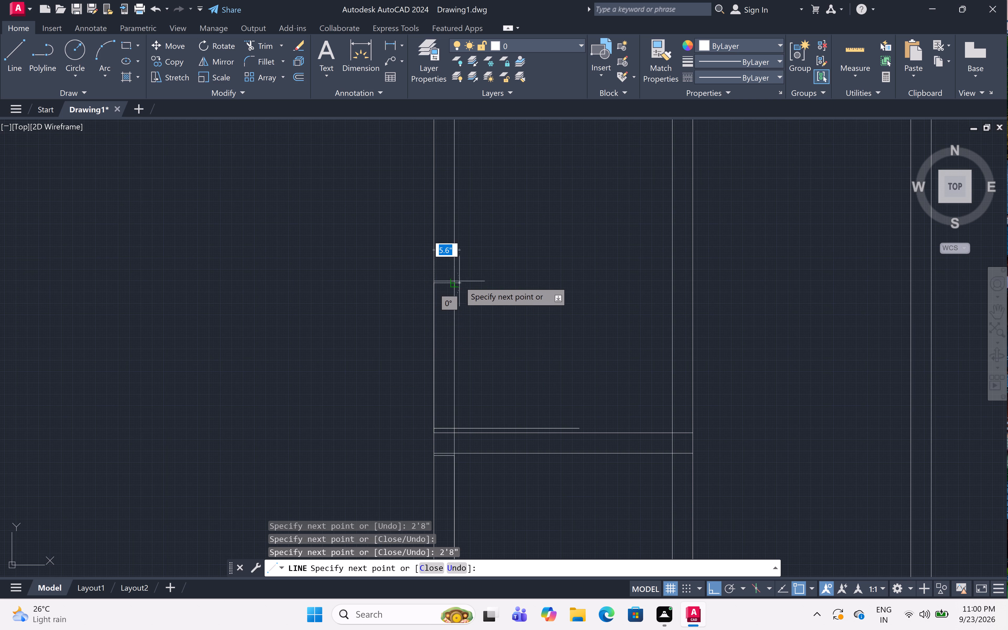
pyautogui.moveTo(454, 281); pyautogui.dragTo(459, 280)
pyautogui.press('Escape')
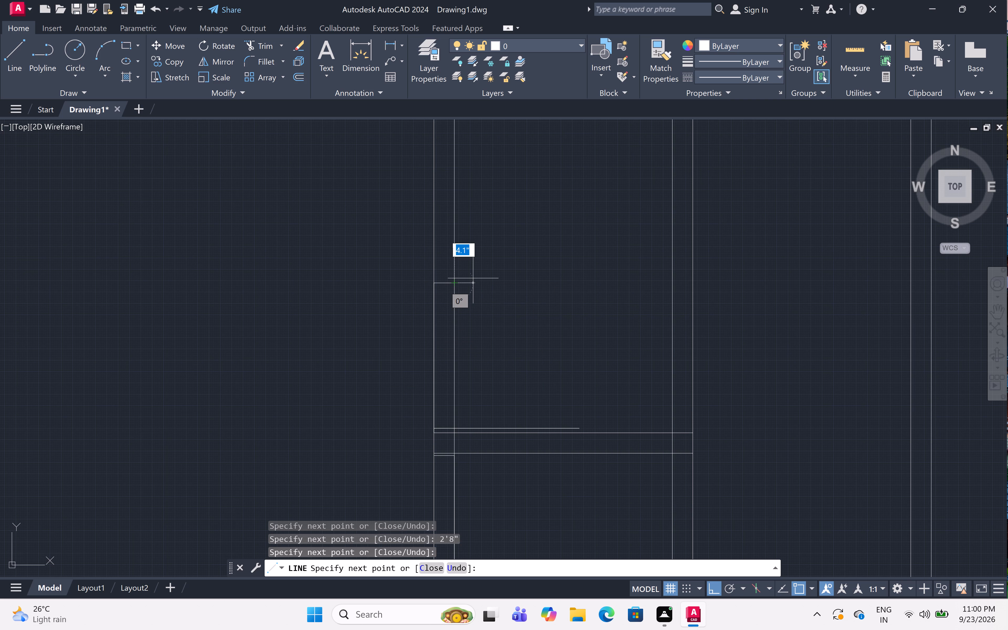
pyautogui.scroll(-4, 464, 275)
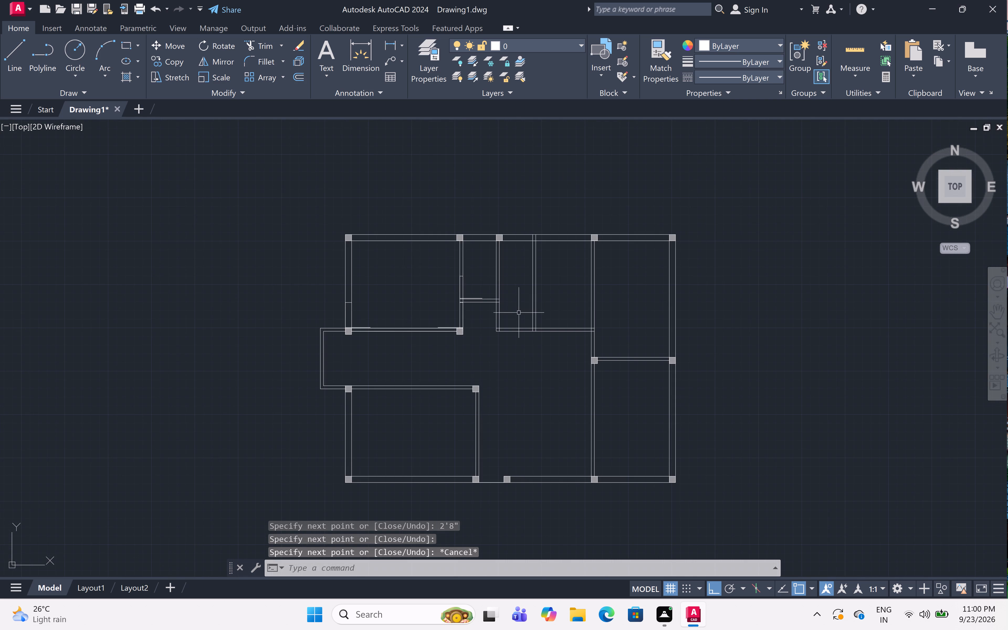
# Draw a line where the left partition's right face meets the lower partition's outer face in the room beside the small middle room, 1" right and 2'8" up.
pyautogui.scroll(4, 516, 314)
pyautogui.write('l')
pyautogui.press('space')
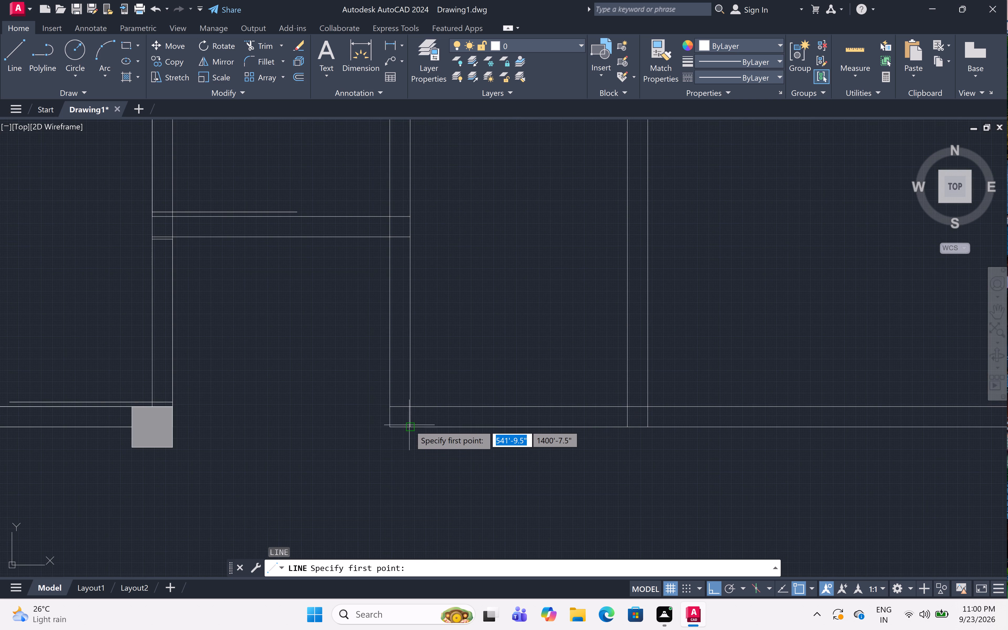
pyautogui.moveTo(409, 425); pyautogui.dragTo(413, 425)
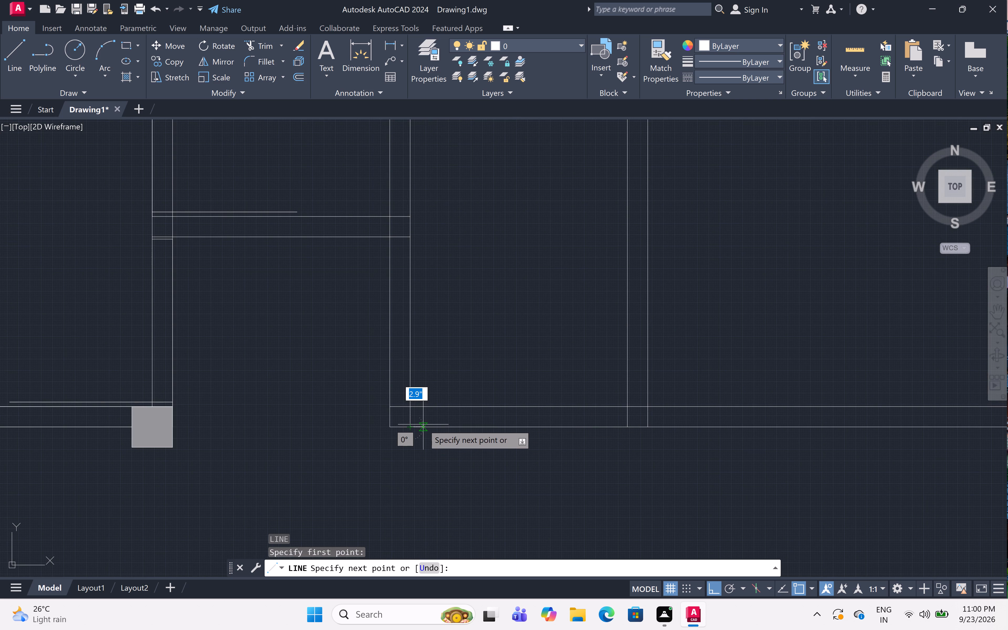
pyautogui.press('1')
pyautogui.write('"')
pyautogui.press('space')
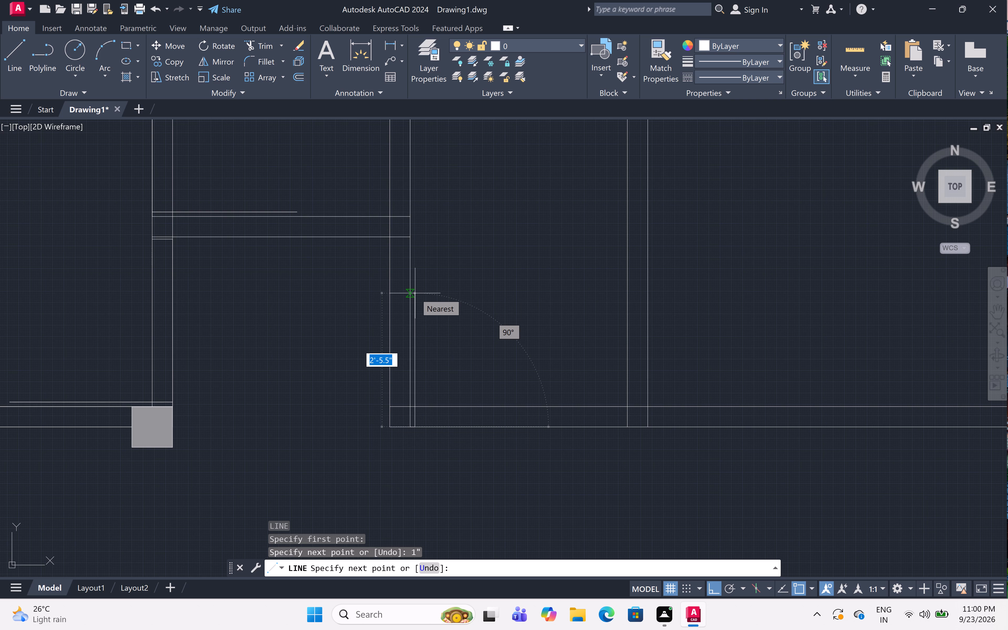
pyautogui.press('2')
pyautogui.write("'8")
pyautogui.write('"')
pyautogui.press('space')
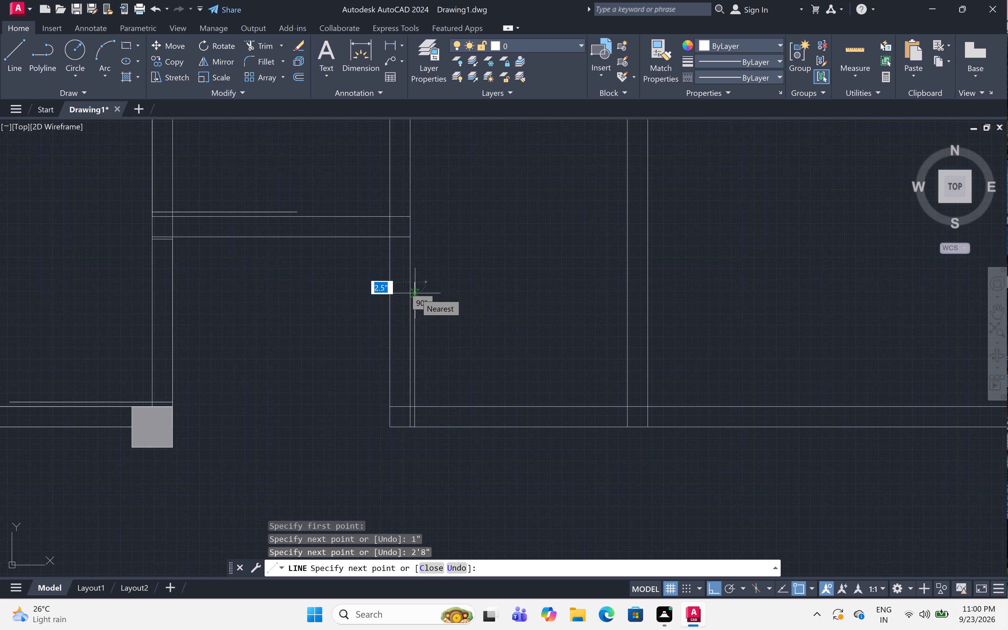
# Continue from the line's partition end 2'8" right along the lower partition's outer face, ending with a line across the partition.
pyautogui.moveTo(417, 427); pyautogui.dragTo(428, 427)
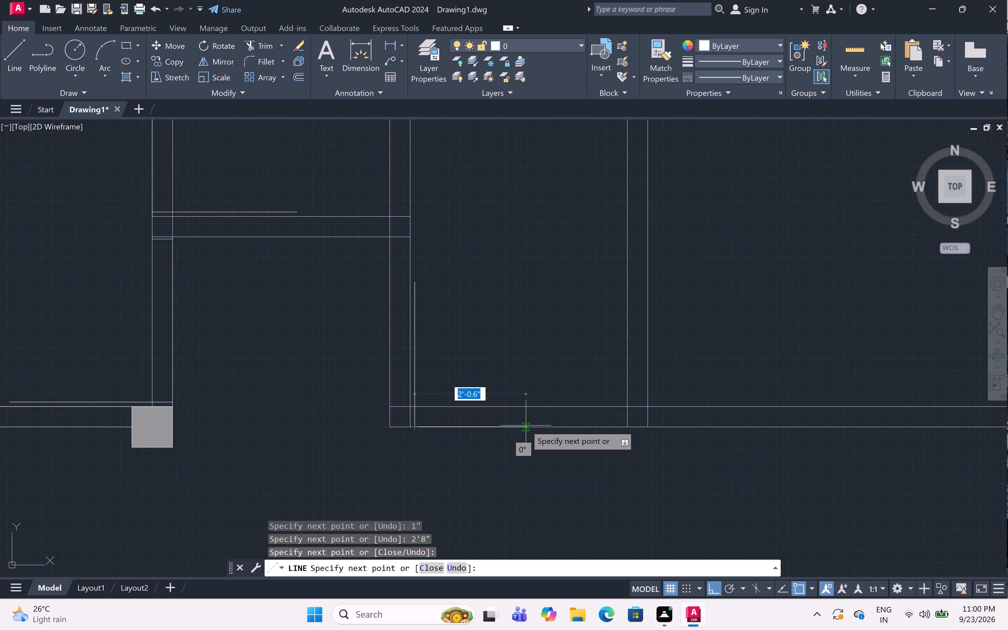
pyautogui.write('2\'8"')
pyautogui.press('space')
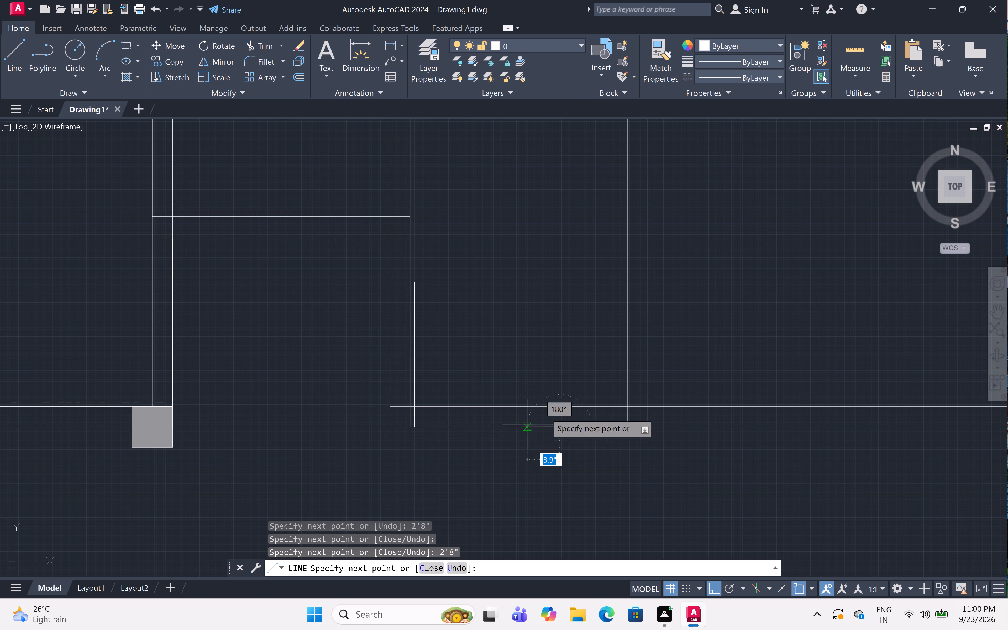
pyautogui.click(558, 409)
pyautogui.press('Escape')
# Draw a line where the same lower partition's outer face meets the right partition's left face, 1" left and 3' up.
pyautogui.scroll(-3, 571, 391)
pyautogui.moveTo(613, 418); pyautogui.dragTo(540, 436, button='middle')
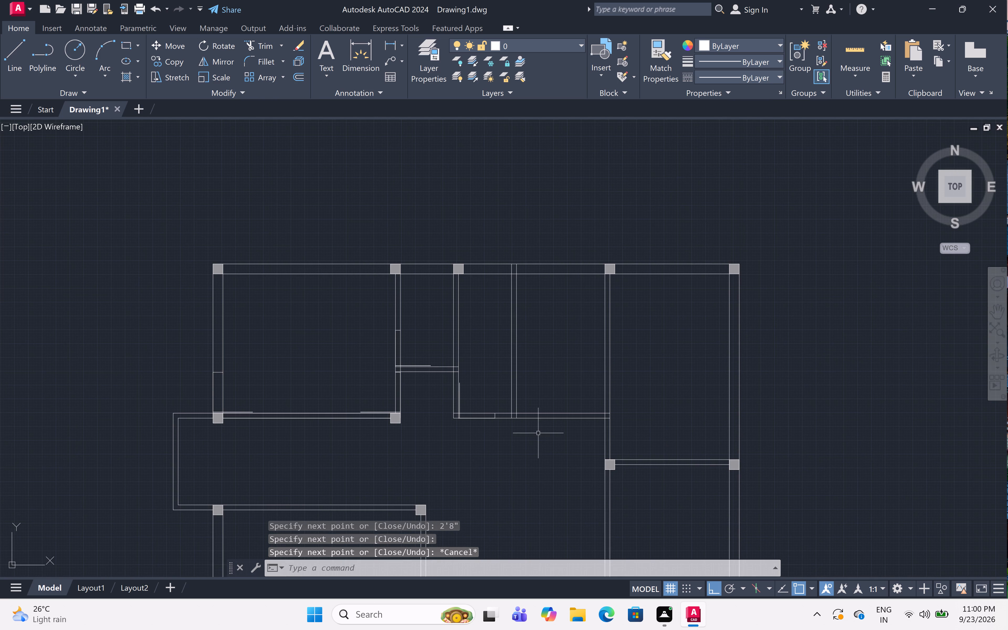
pyautogui.scroll(4, 614, 402)
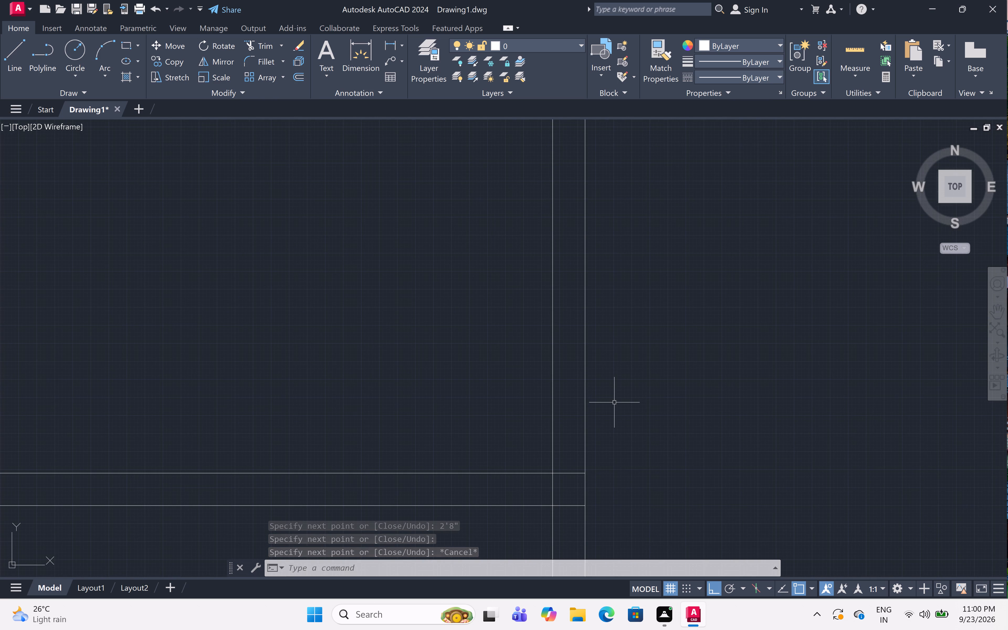
pyautogui.press('l')
pyautogui.press('space')
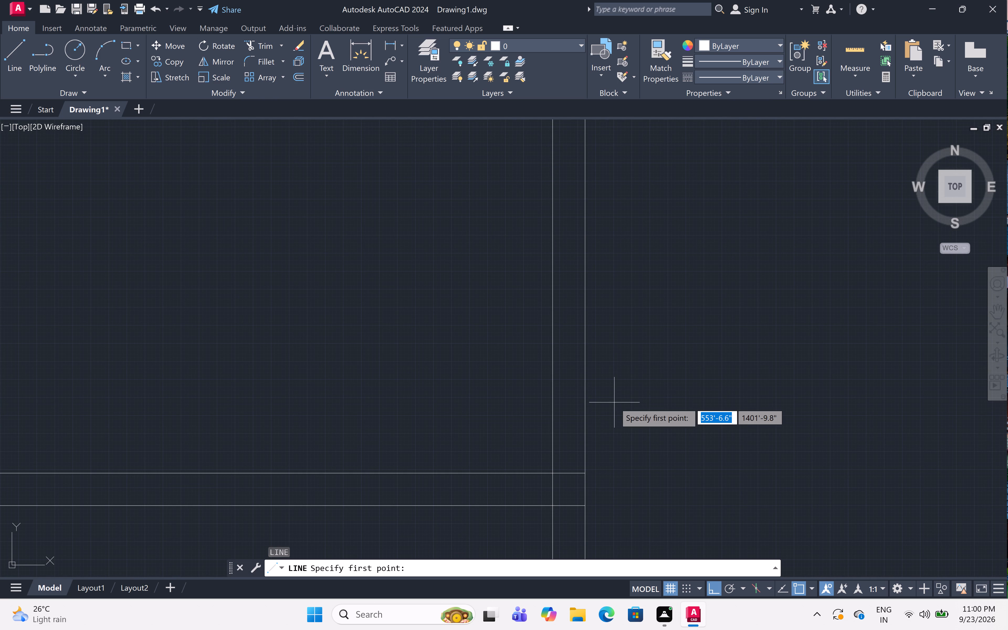
pyautogui.click(553, 508)
pyautogui.press('1')
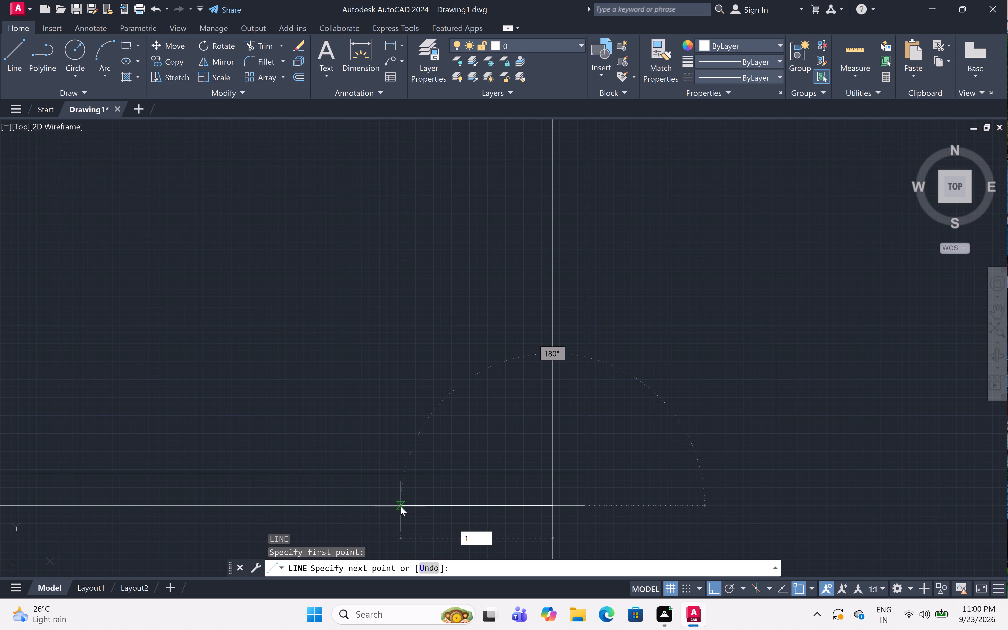
pyautogui.write('"')
pyautogui.press('space')
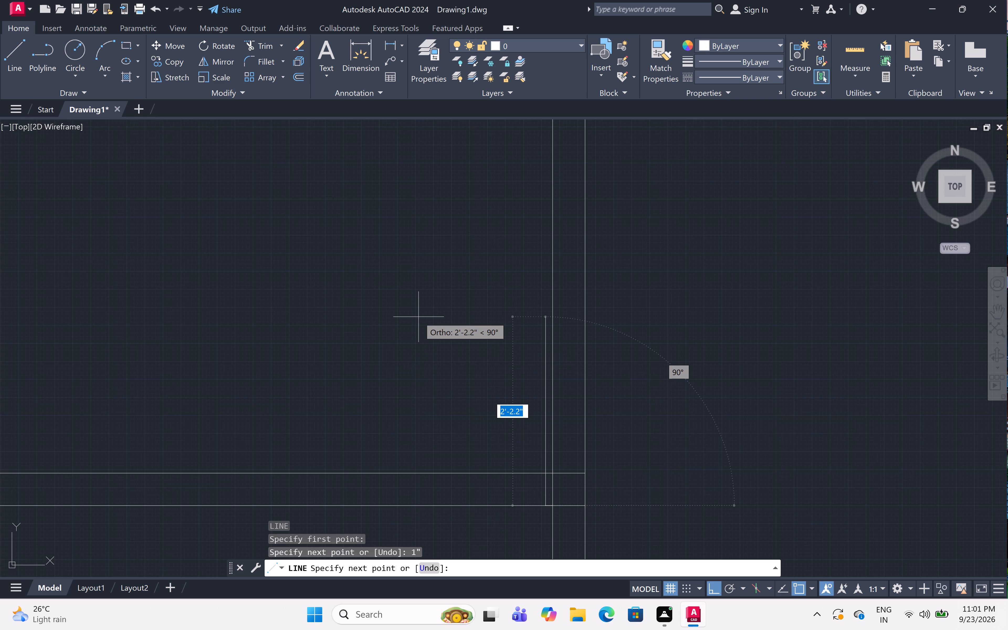
pyautogui.press('2')
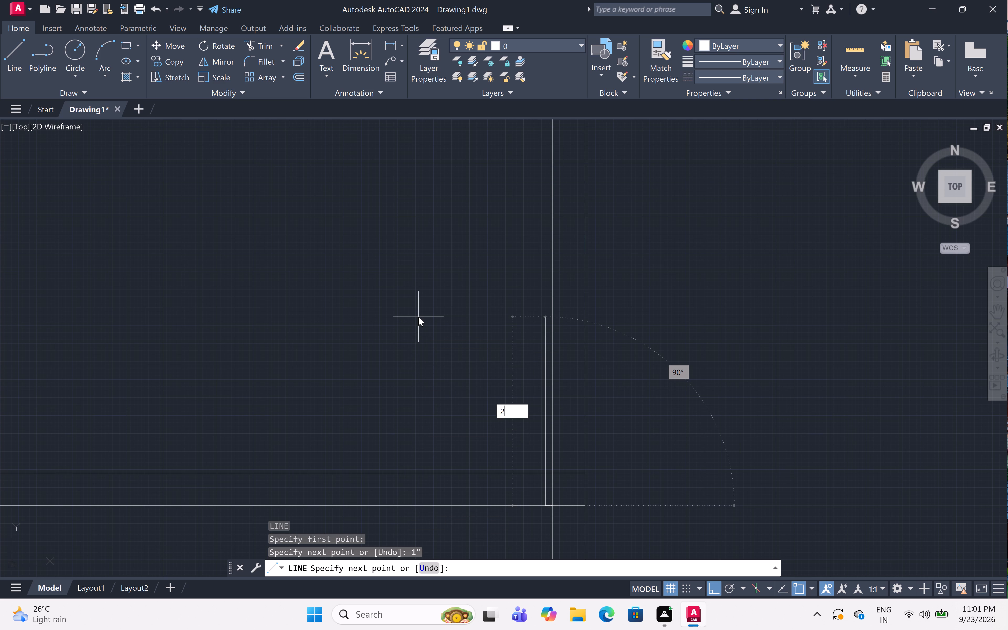
pyautogui.press('BackSpace')
pyautogui.write("3'")
pyautogui.press('space')
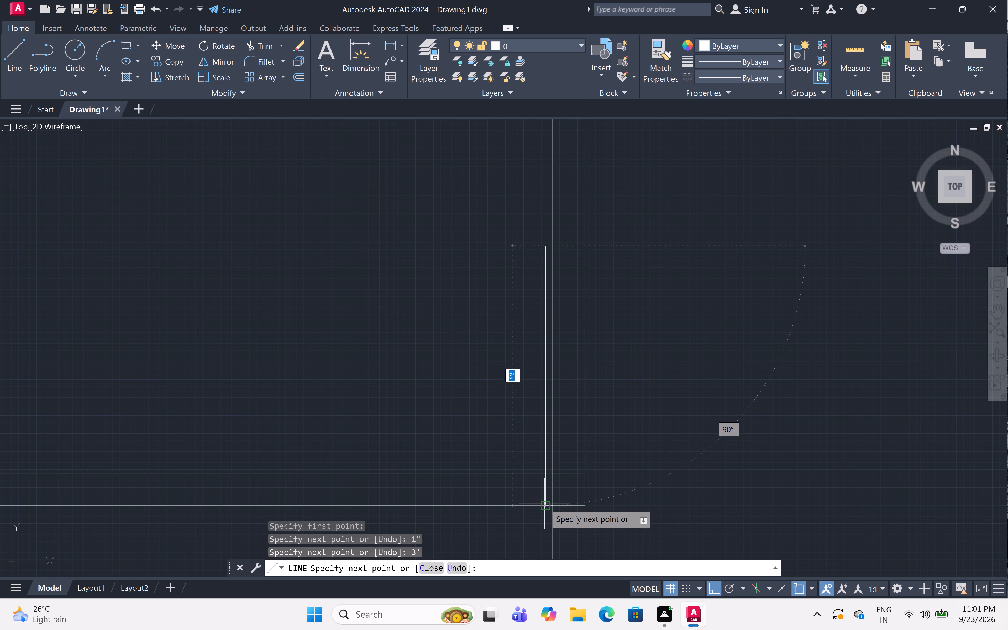
# Continue from the line's partition end 3' left along the lower partition's outer face, ending with a line across the partition.
pyautogui.moveTo(545, 505); pyautogui.dragTo(541, 504)
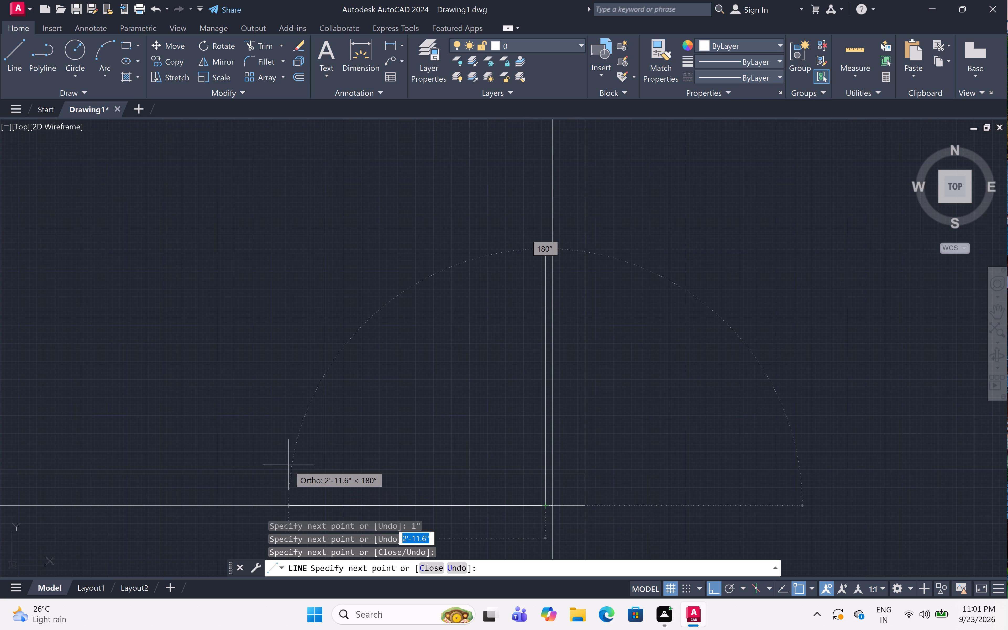
pyautogui.write("3'")
pyautogui.press('space')
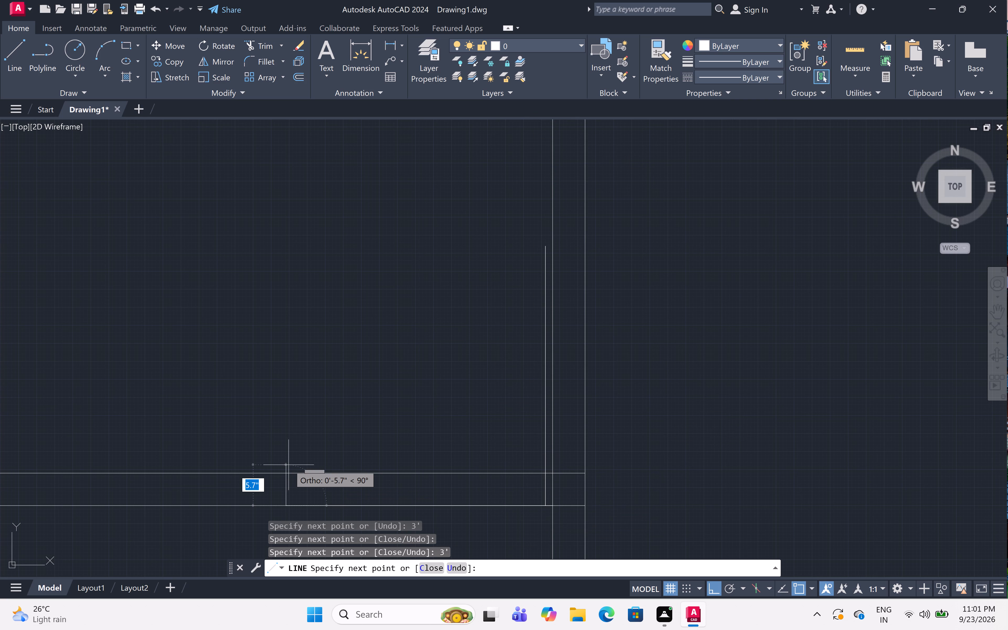
pyautogui.moveTo(286, 475); pyautogui.dragTo(298, 466)
pyautogui.press('Escape')
# Draw a line from the top left corner of the column at the left end of the right-hand rooms' dividing partition, 1" up and 3' right.
pyautogui.scroll(-6, 365, 422)
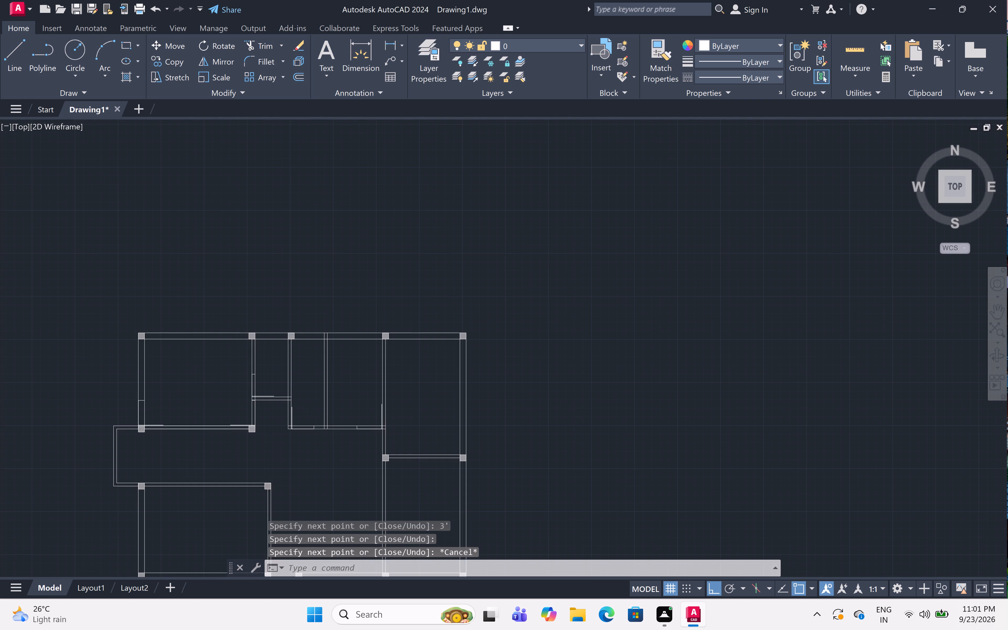
pyautogui.scroll(4, 387, 453)
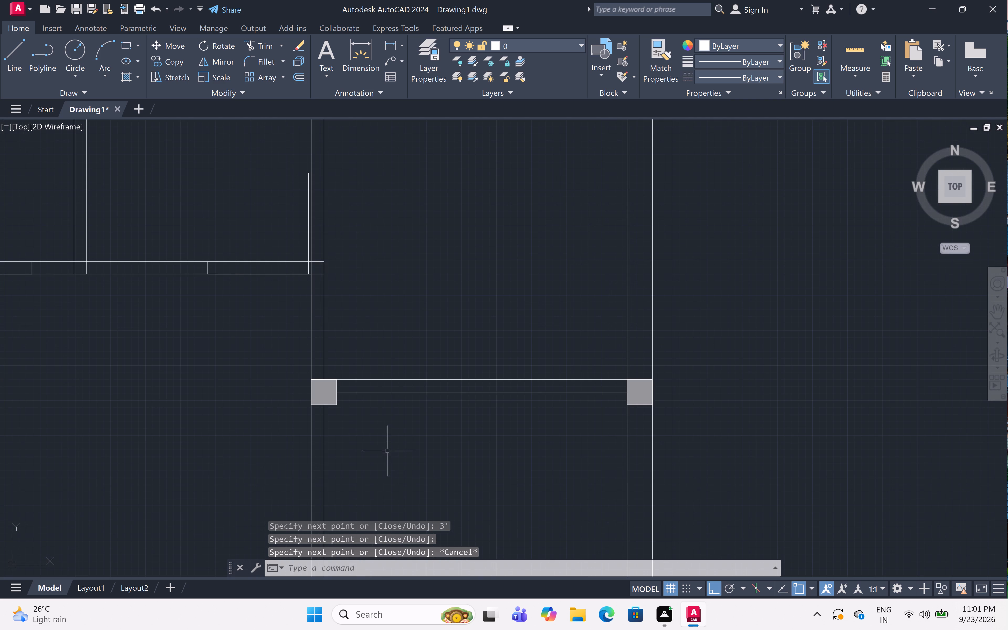
pyautogui.scroll(1, 359, 294)
pyautogui.write('l')
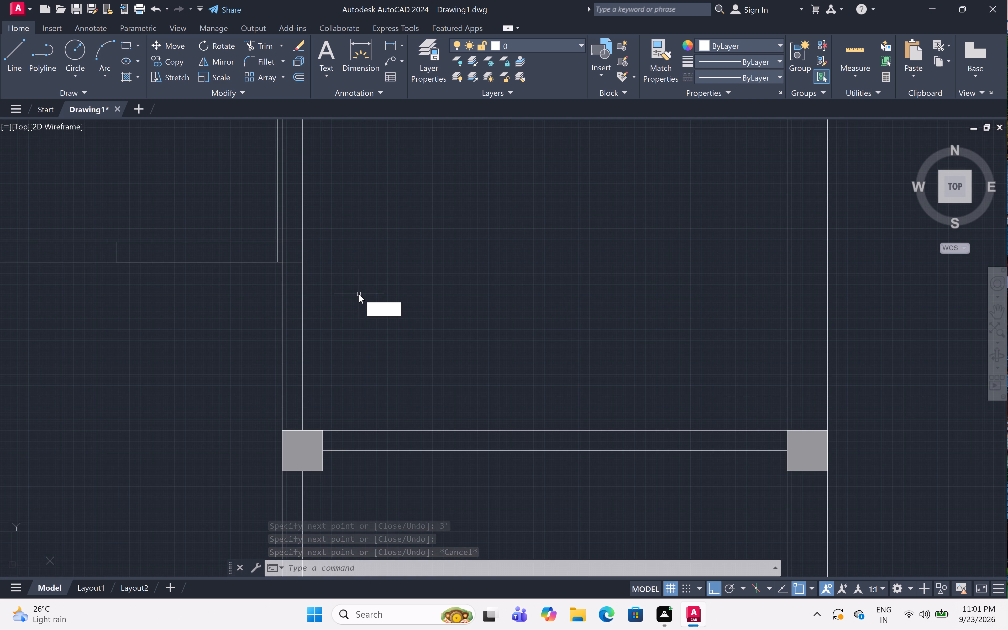
pyautogui.press('space')
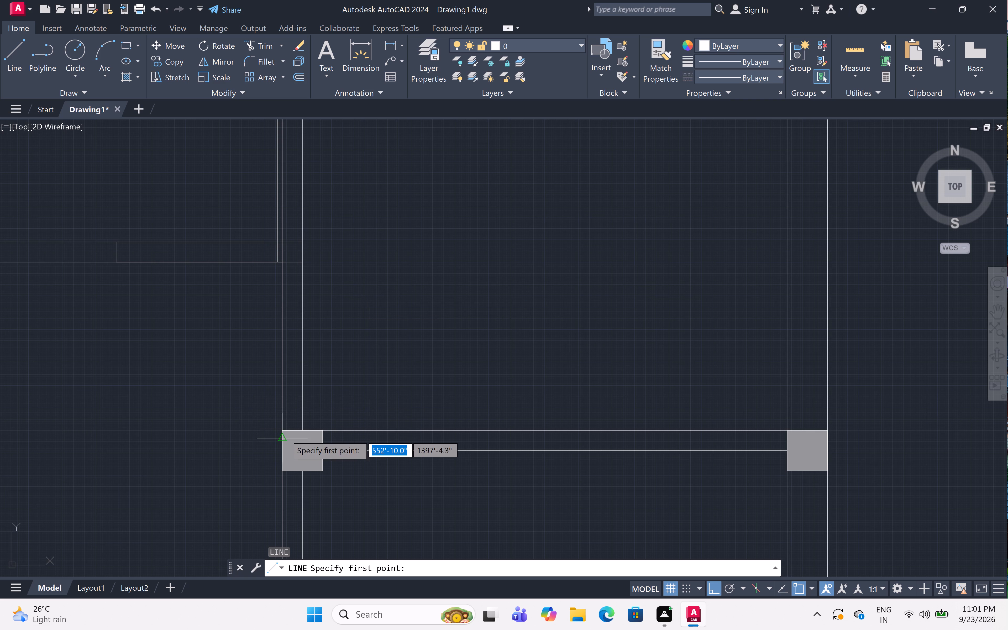
pyautogui.click(283, 429)
pyautogui.press('1')
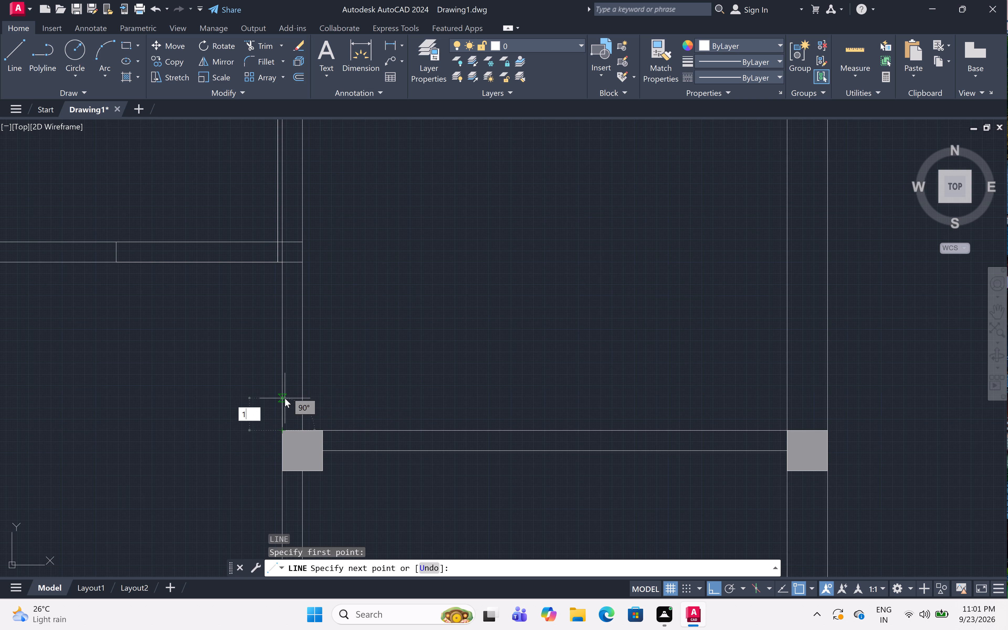
pyautogui.write('"')
pyautogui.press('space')
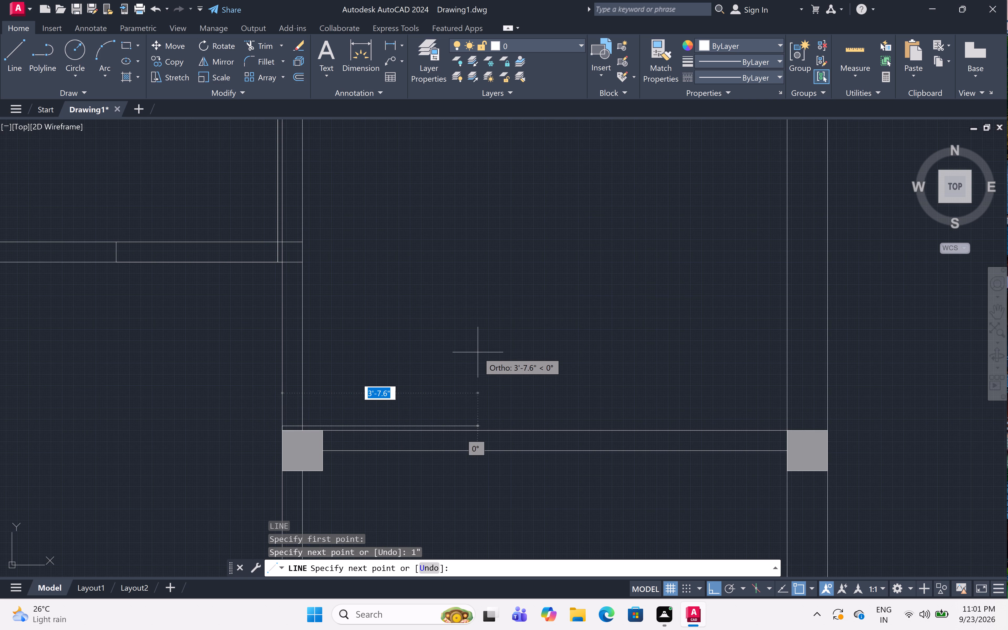
pyautogui.write("3'")
pyautogui.press('space')
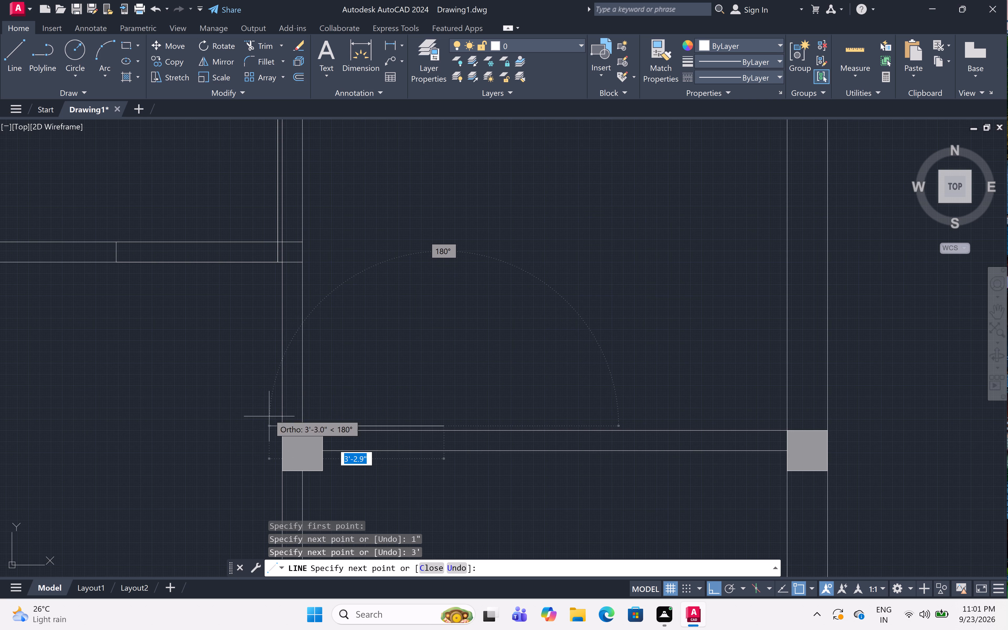
# Continue from the line's partition end 3' up the vertical partition's left face, ending with a 4.5" line across the partition.
pyautogui.moveTo(282, 425); pyautogui.dragTo(281, 415)
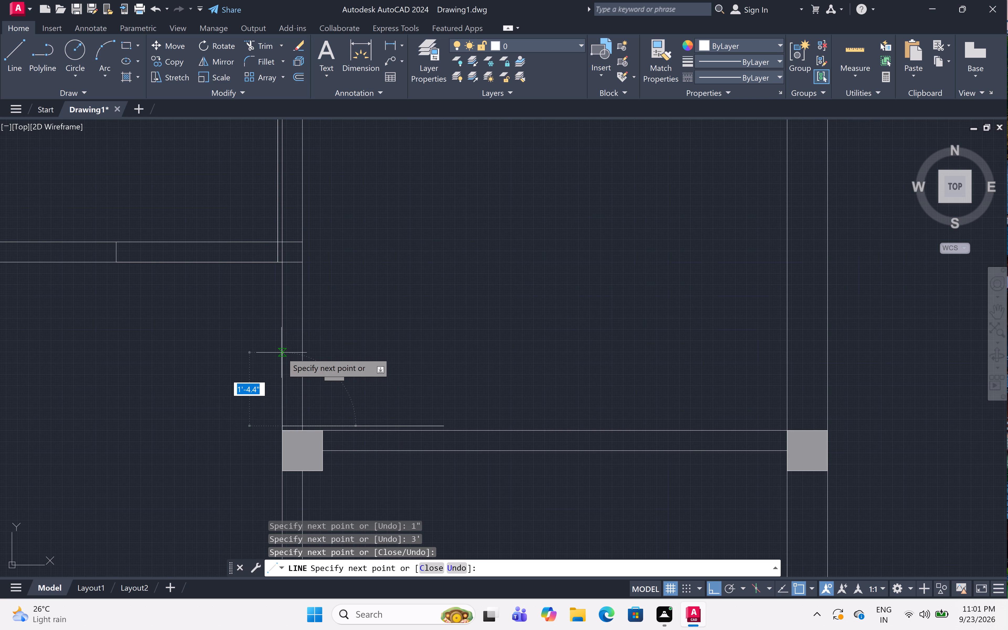
pyautogui.write("3'")
pyautogui.press('space')
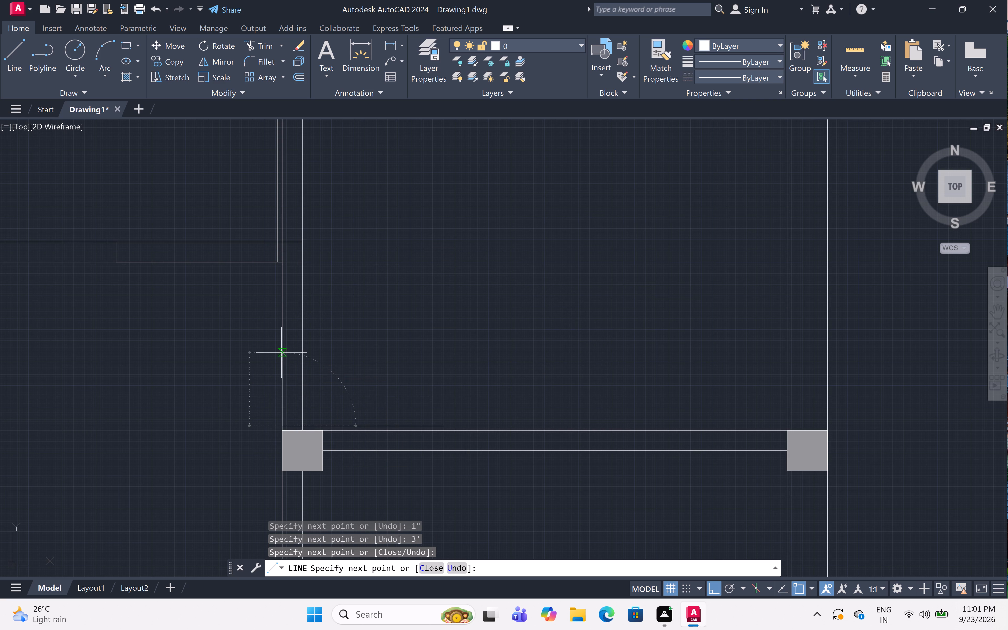
pyautogui.scroll(2, 299, 266)
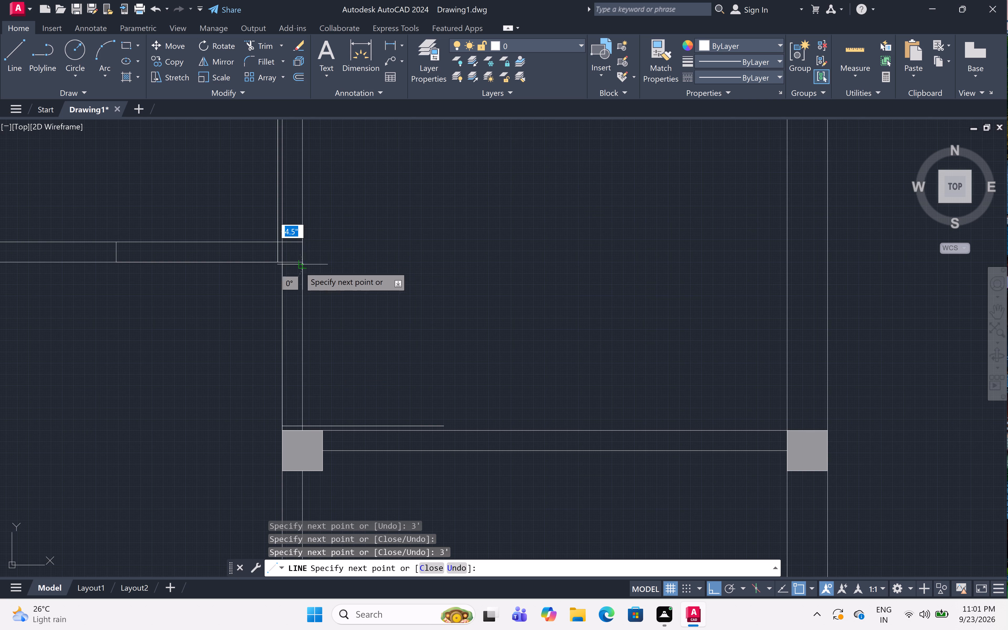
pyautogui.scroll(3, 299, 266)
pyautogui.moveTo(315, 247); pyautogui.dragTo(333, 245)
pyautogui.scroll(-4, 392, 235)
pyautogui.press('space')
# Draw a line from the bottom left corner of the same column, 1" down and 3' right into the lower-right room.
pyautogui.scroll(-3, 390, 233)
pyautogui.scroll(4, 387, 290)
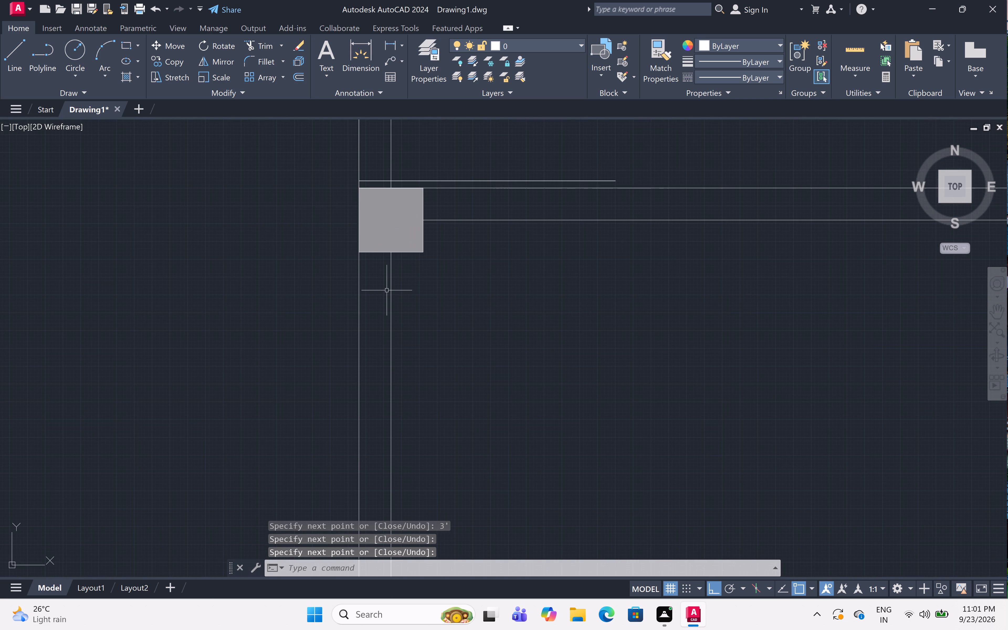
pyautogui.write('l')
pyautogui.press('space')
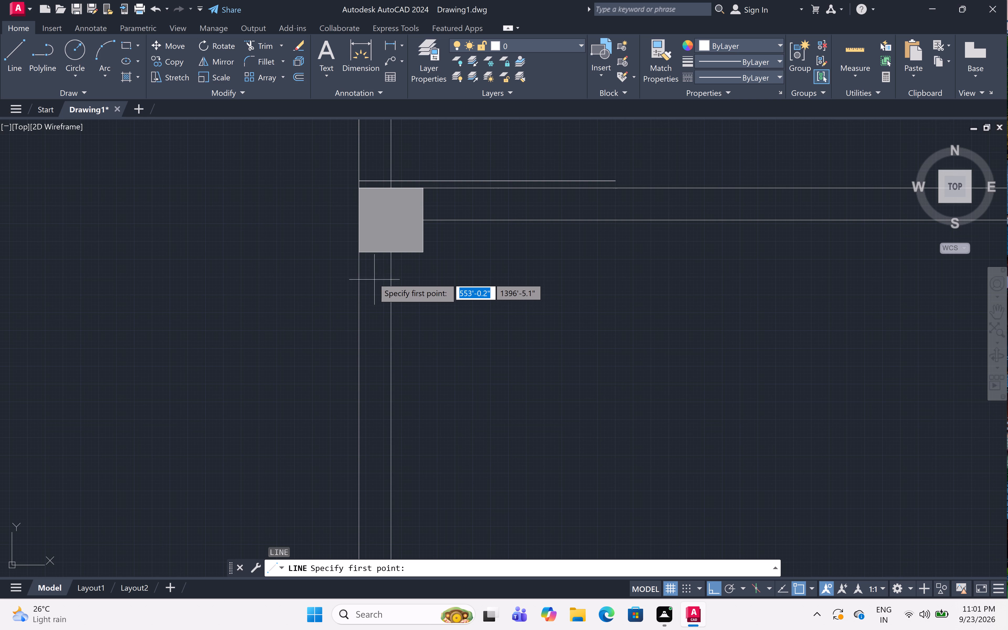
pyautogui.click(360, 251)
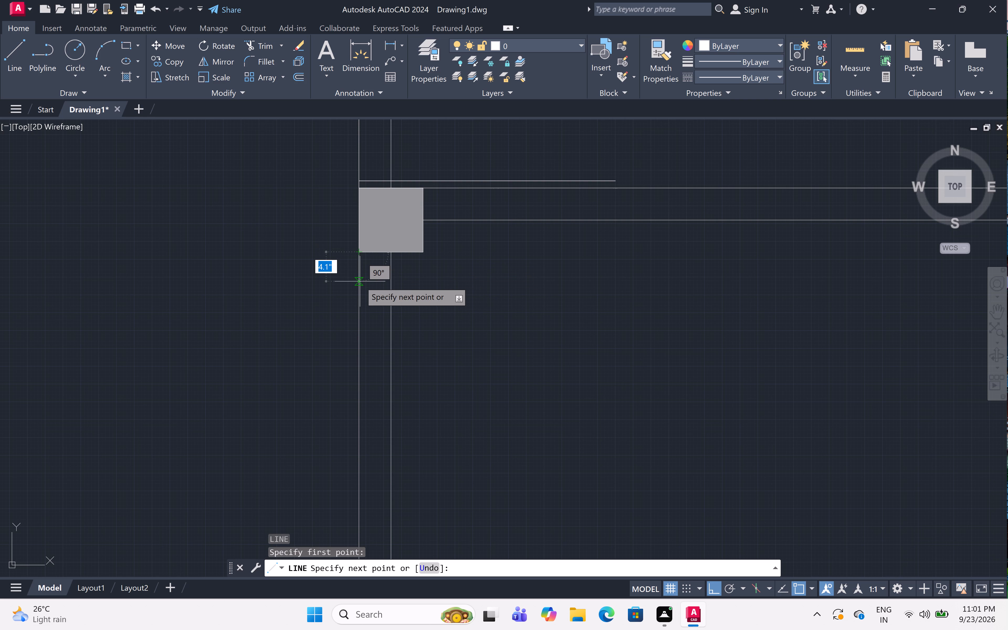
pyautogui.press('1')
pyautogui.write('"')
pyautogui.press('space')
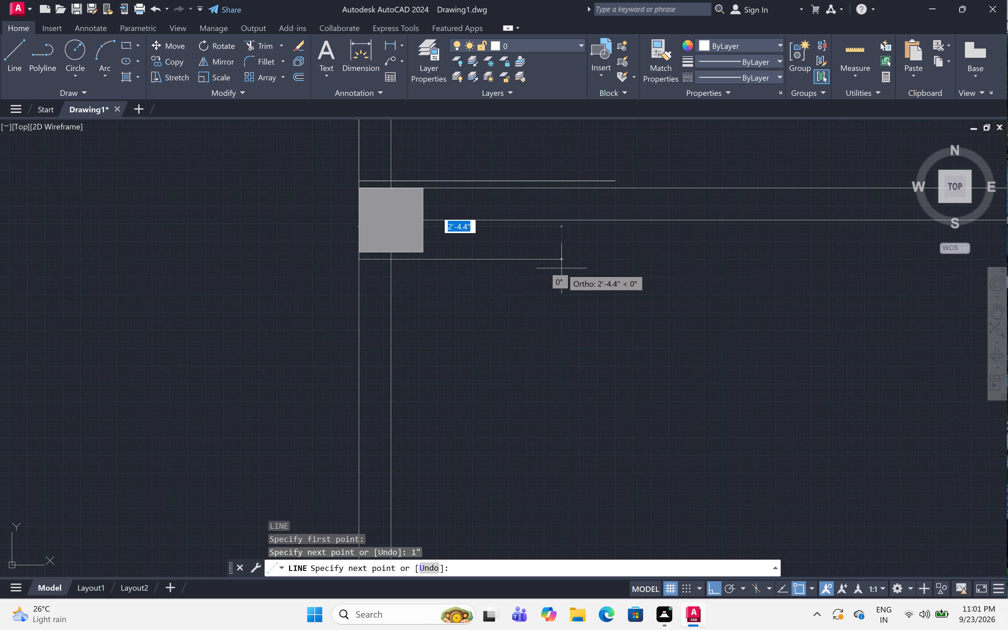
pyautogui.write("3'")
pyautogui.press('space')
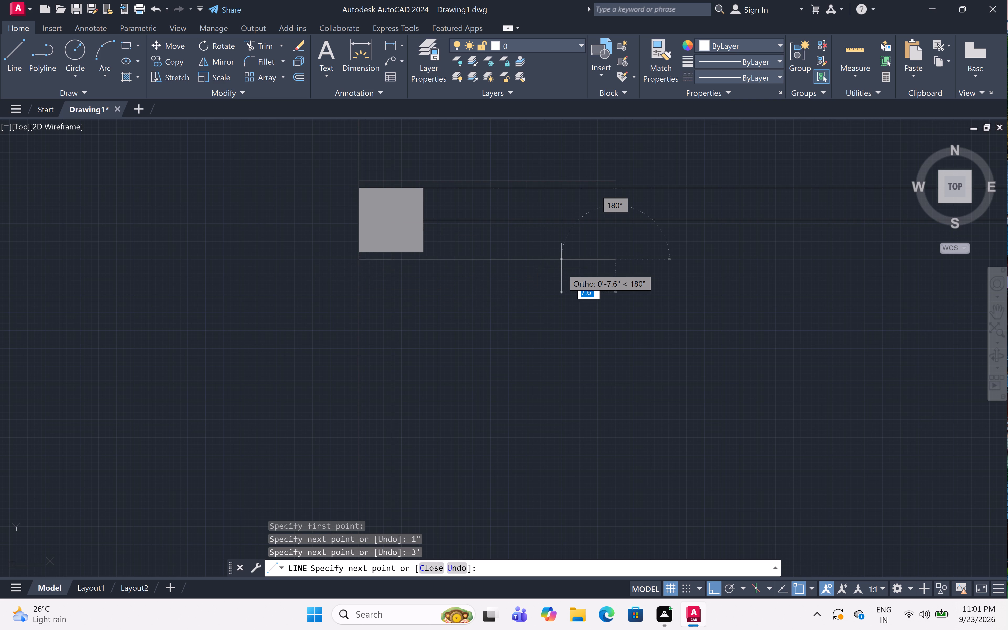
# Continue from the line's partition end 3' down the vertical partition's left face, ending with a line across the partition.
pyautogui.click(361, 261)
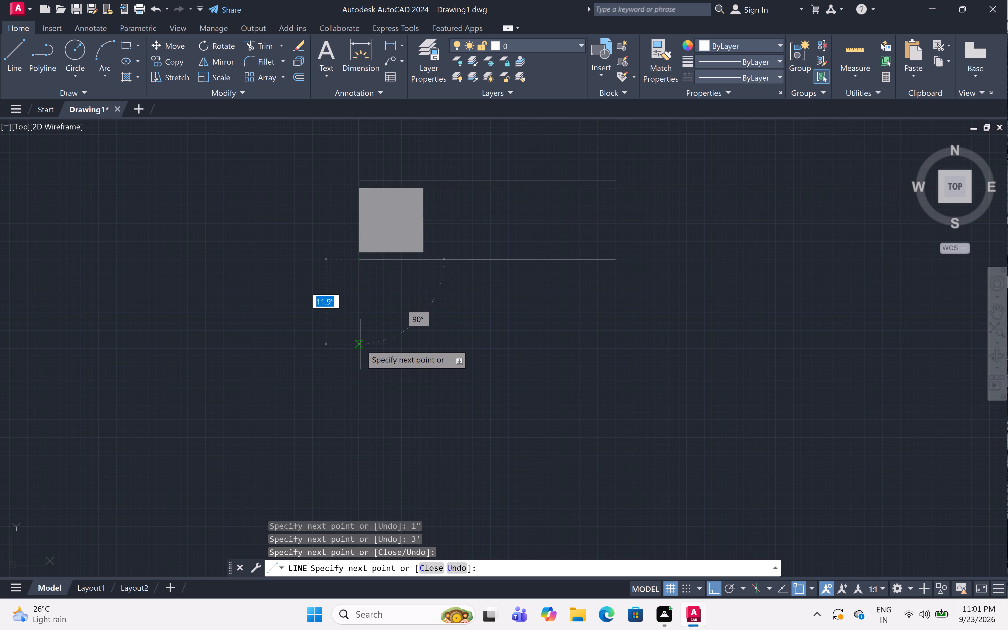
pyautogui.write("3'")
pyautogui.press('space')
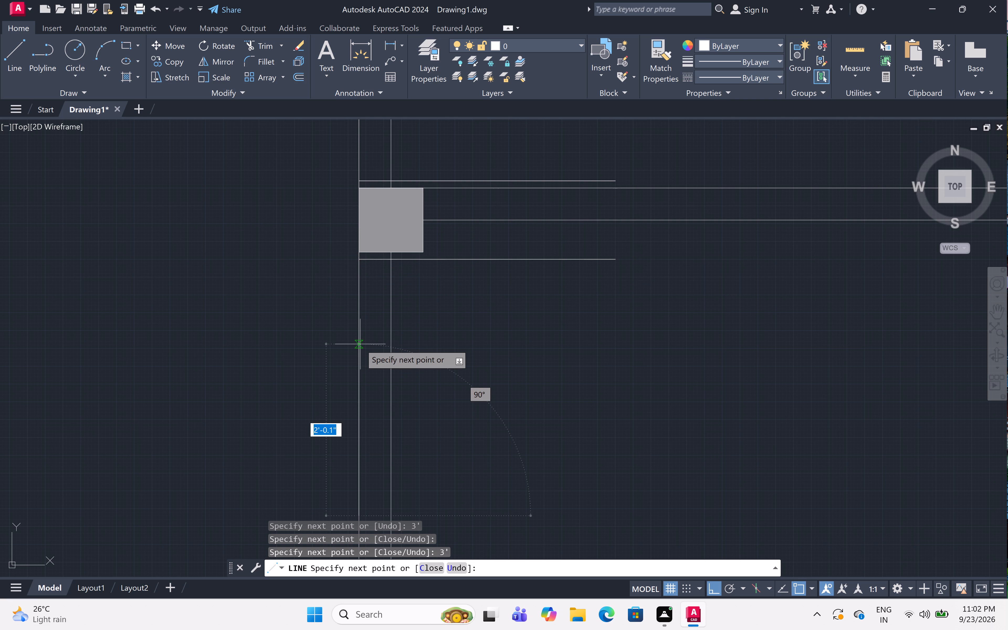
pyautogui.scroll(-3, 360, 331)
pyautogui.scroll(4, 367, 362)
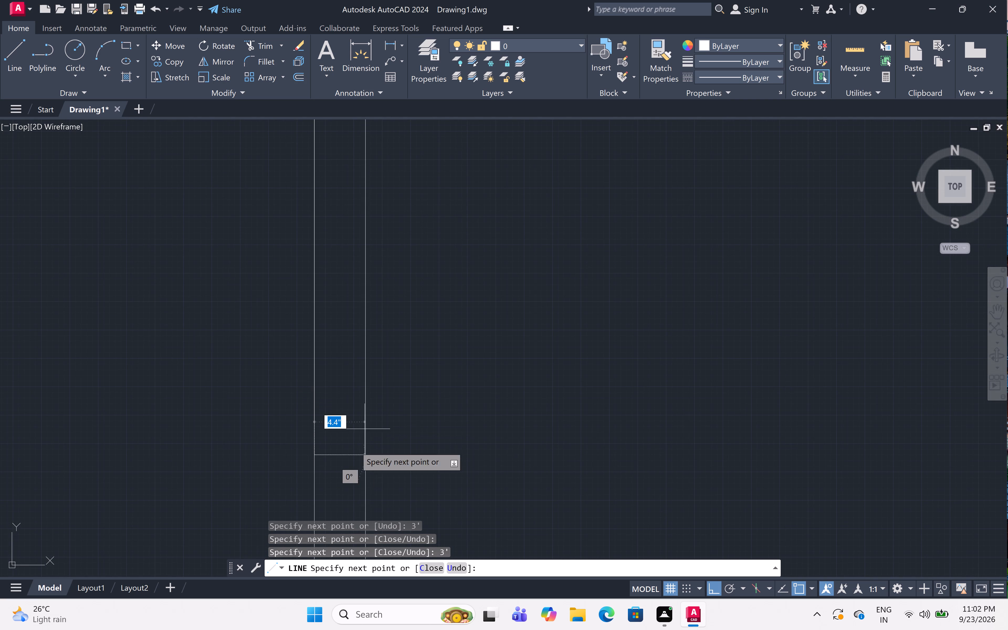
pyautogui.click(370, 456)
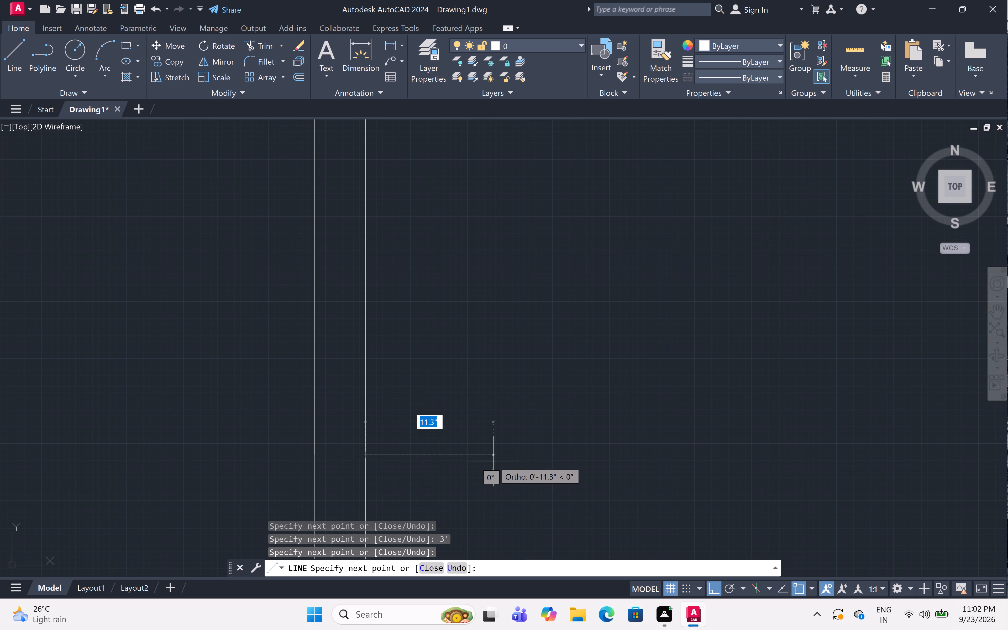
# Draw a line from the bottom right corner of the lower-left room's top right column, 1" down and 3' left into the room.
pyautogui.press('Escape')
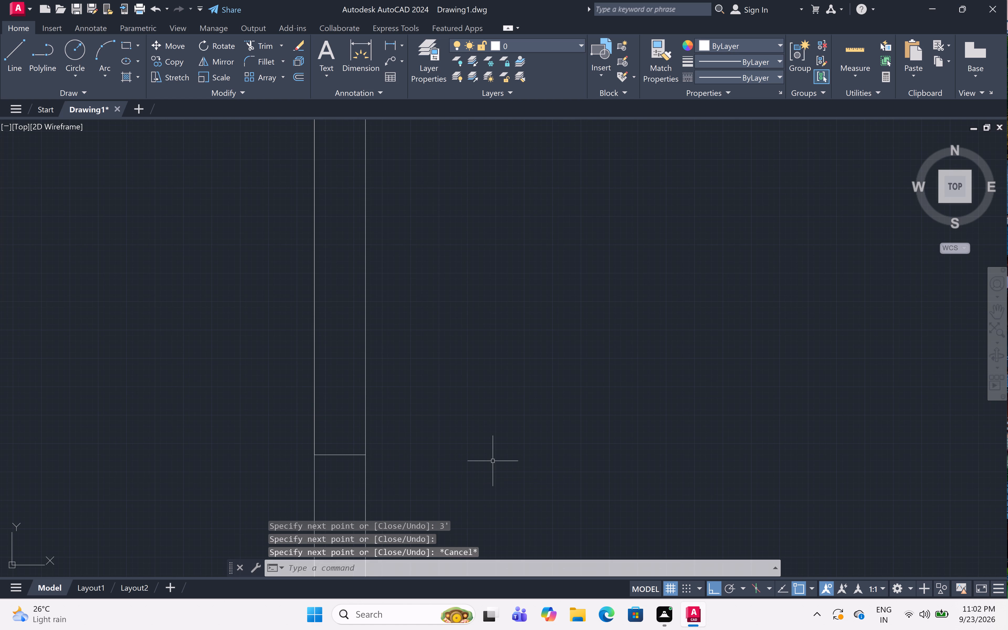
pyautogui.scroll(-8, 461, 412)
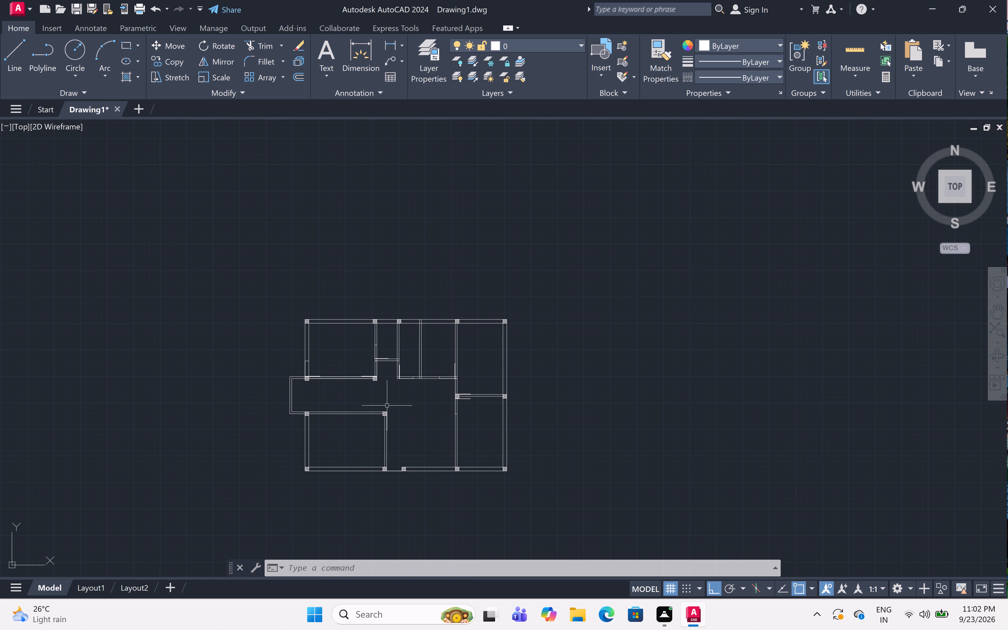
pyautogui.scroll(4, 386, 410)
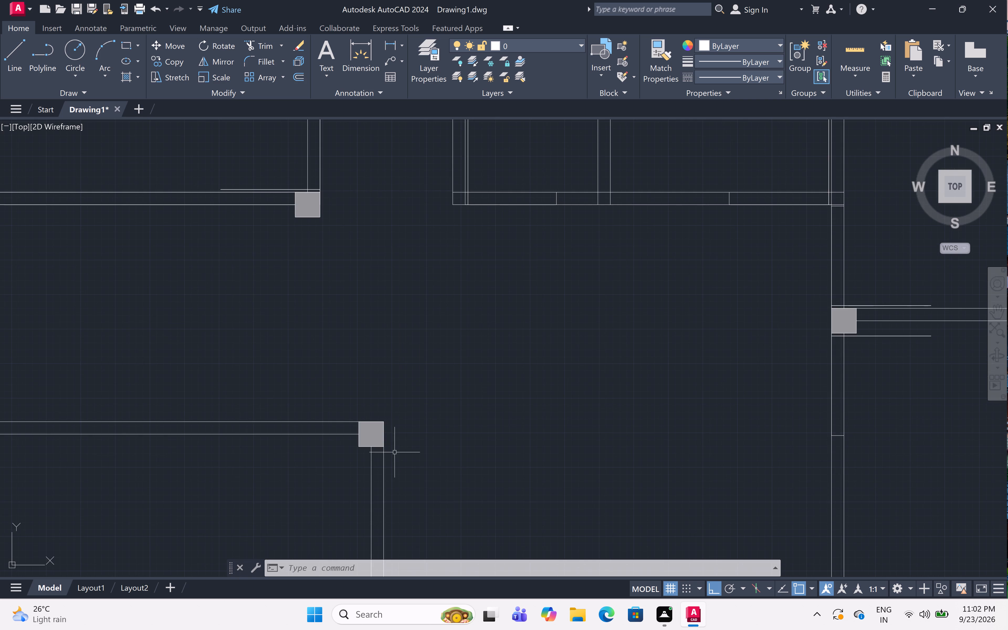
pyautogui.scroll(-3, 410, 436)
pyautogui.scroll(2, 417, 502)
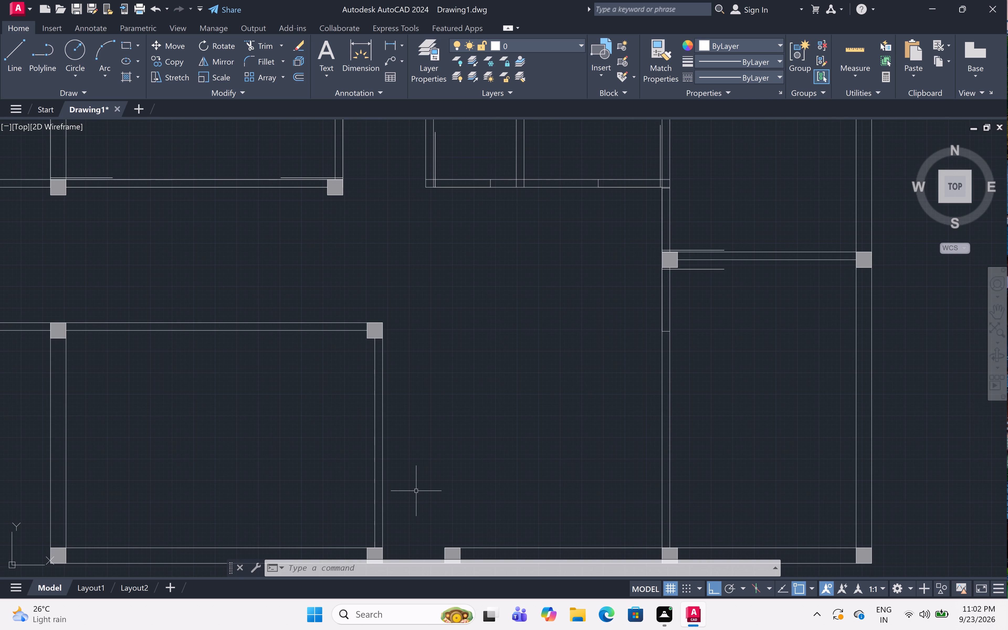
pyautogui.write('l')
pyautogui.press('space')
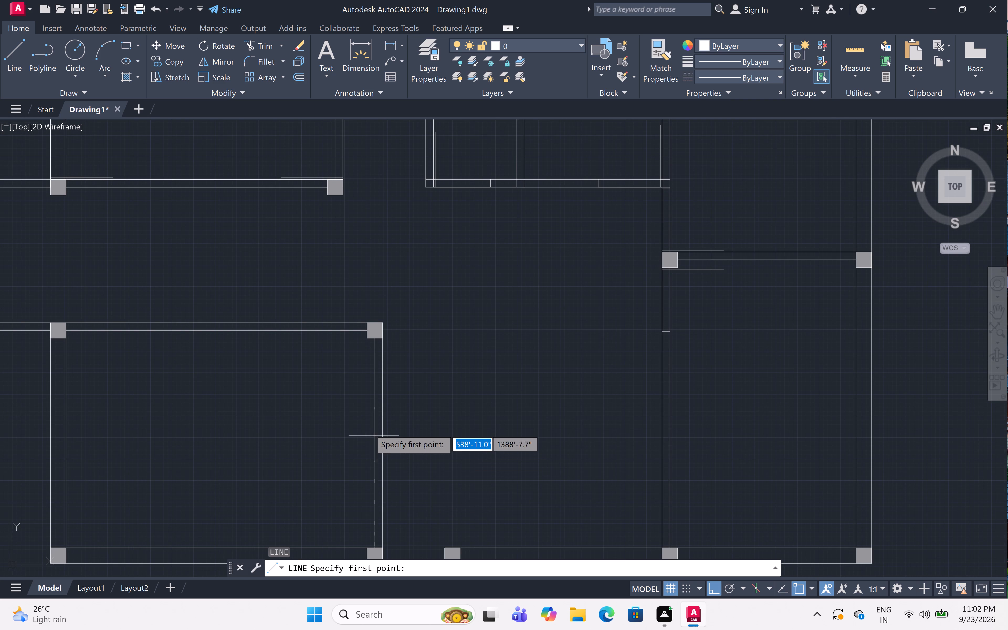
pyautogui.scroll(4, 379, 334)
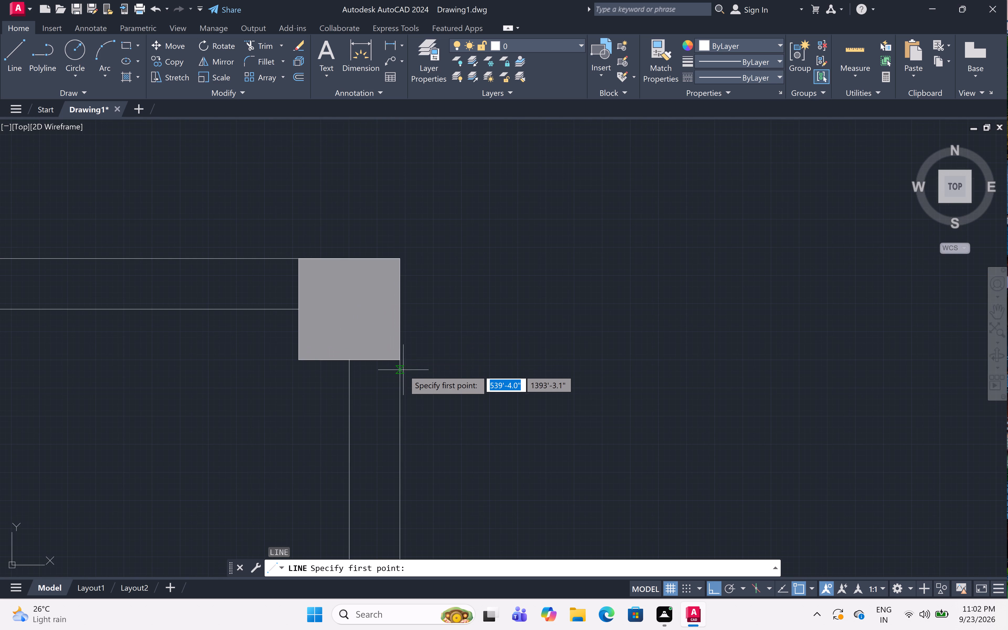
pyautogui.click(400, 363)
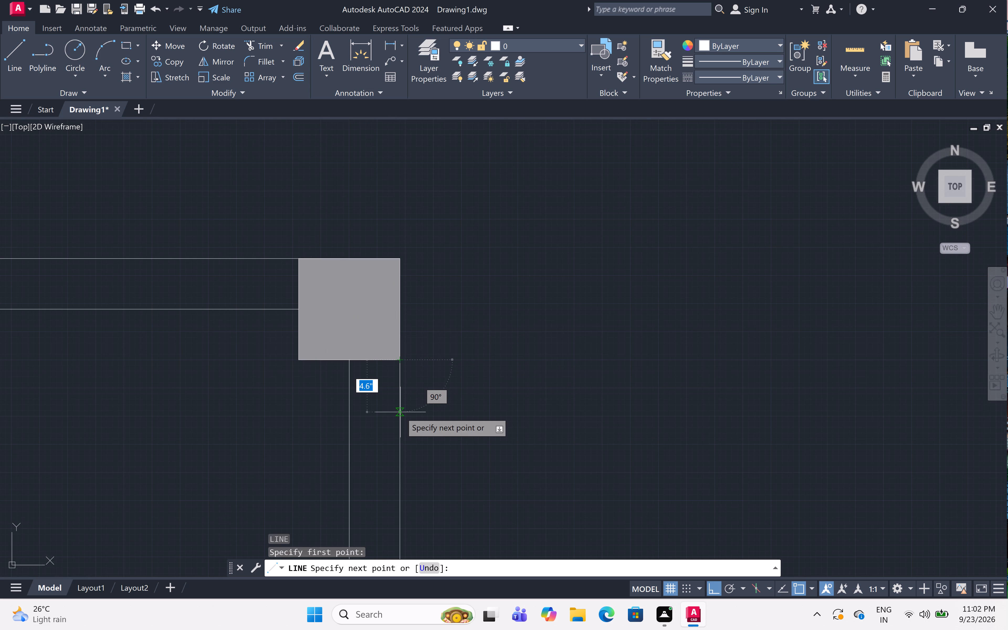
pyautogui.press('1')
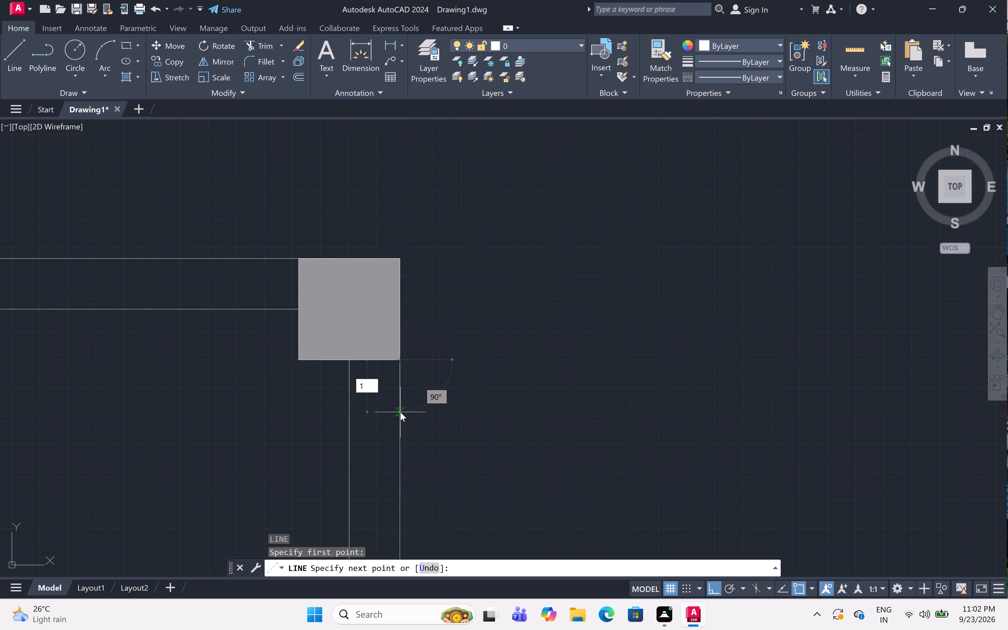
pyautogui.write('"')
pyautogui.press('space')
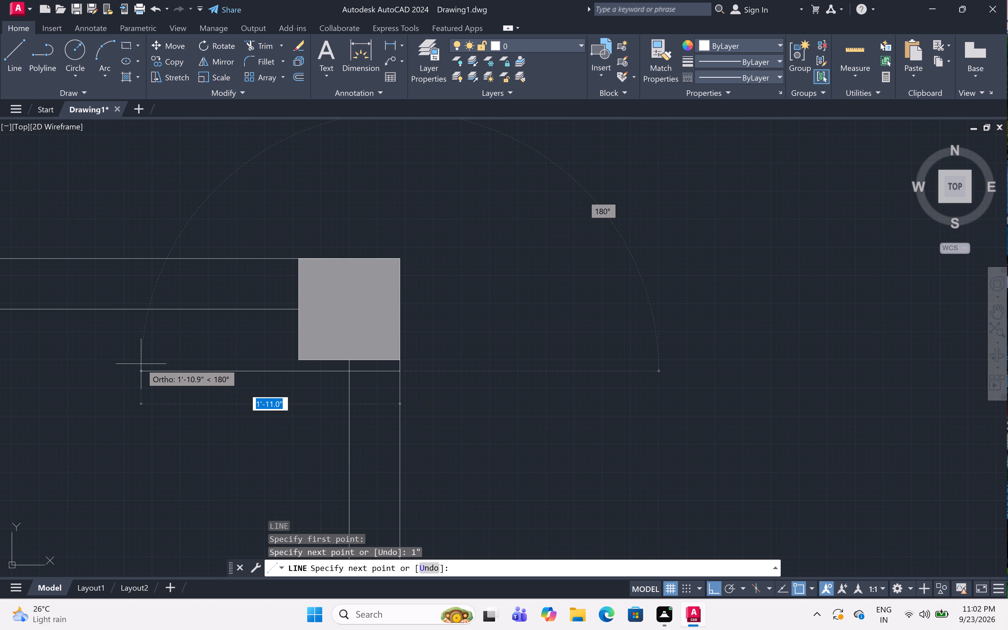
pyautogui.write("3'")
pyautogui.press('space')
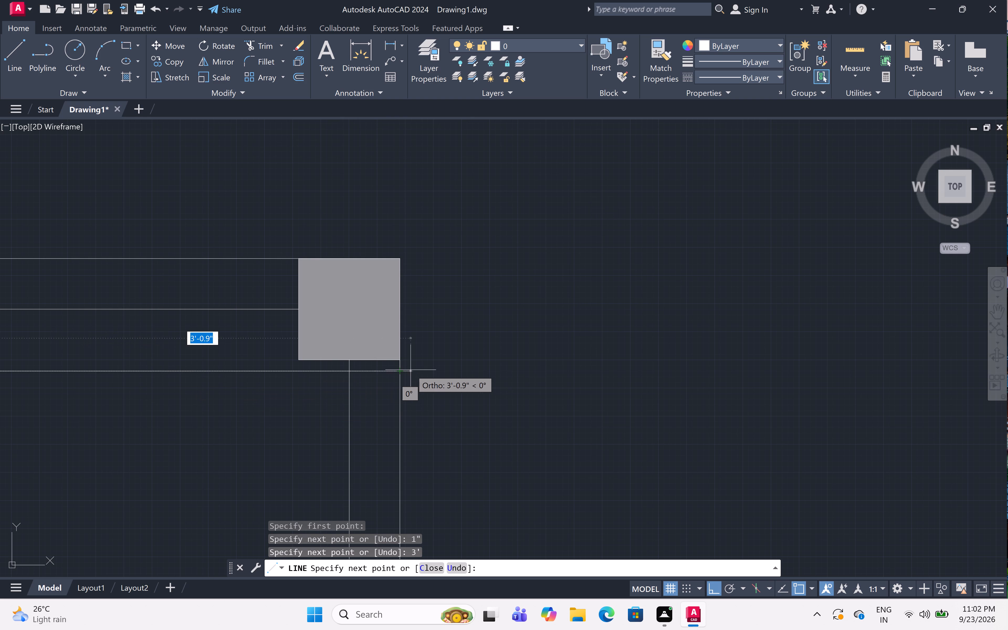
# Continue from the line's partition end 3' down the vertical partition's right face, ending with a 4.5" line across the partition.
pyautogui.click(402, 369)
pyautogui.scroll(-5, 403, 372)
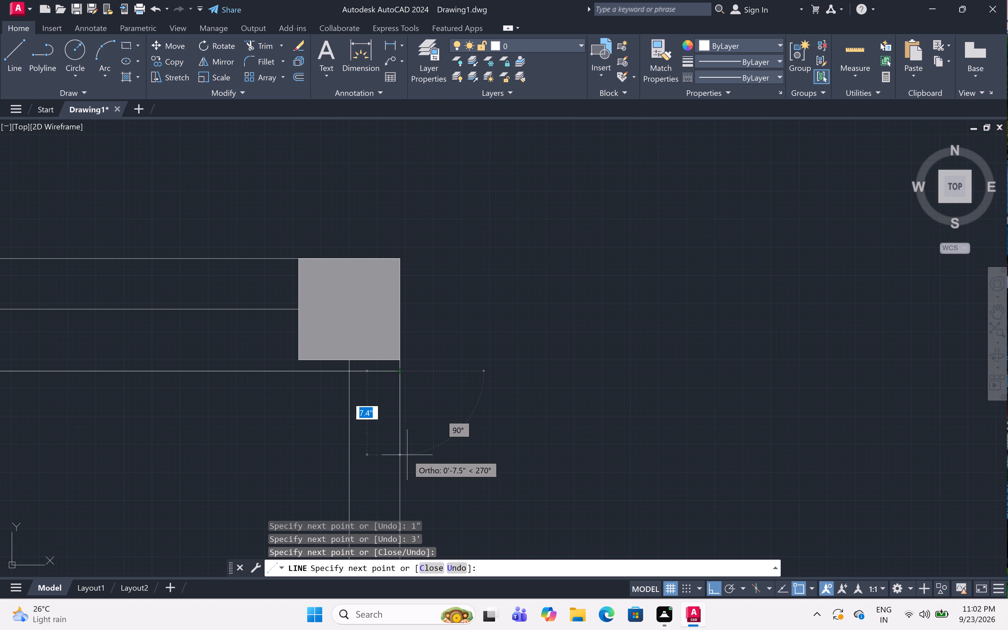
pyautogui.moveTo(407, 455); pyautogui.dragTo(419, 263, button='middle')
pyautogui.scroll(-2, 411, 307)
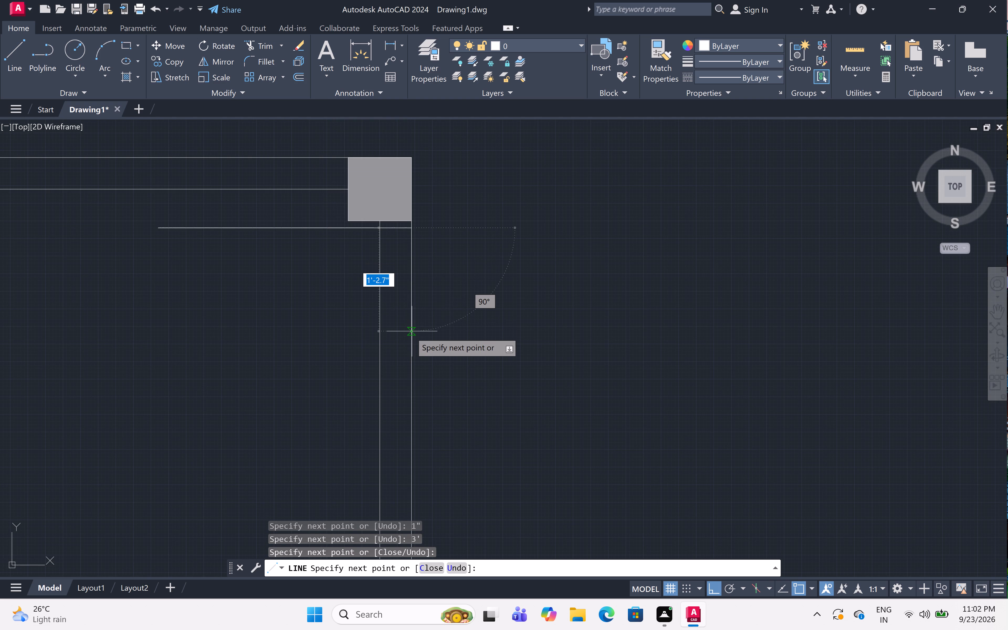
pyautogui.write("3'")
pyautogui.press('space')
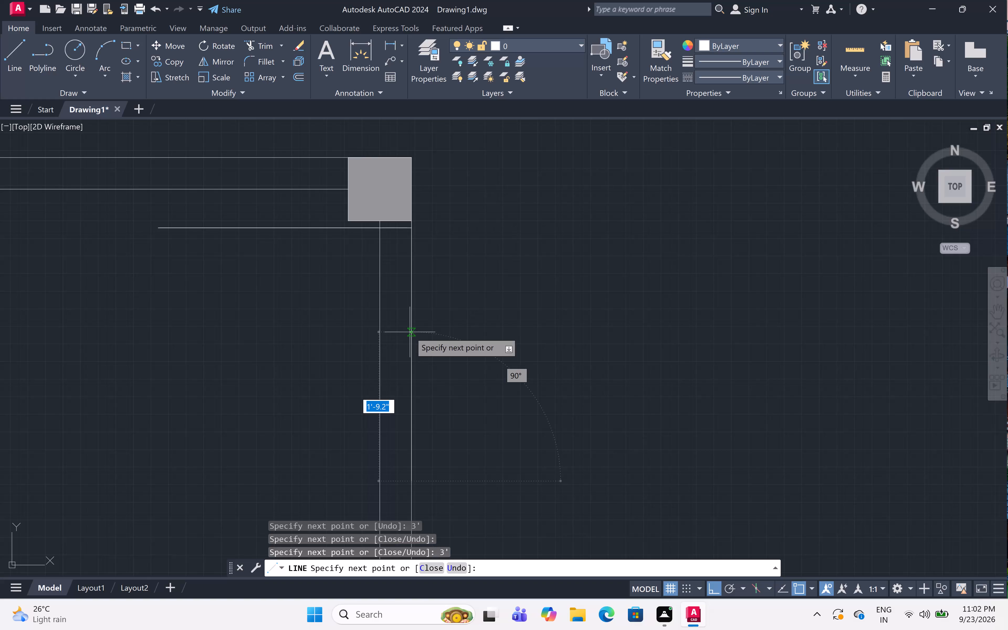
pyautogui.click(379, 481)
pyautogui.press('Escape')
# Draw a Start, End, Direction door-swing arc from the upper-left room's bottom right door line to the mark across its right partition, tangent upward.
pyautogui.scroll(-4, 468, 435)
pyautogui.moveTo(527, 387); pyautogui.dragTo(435, 369, button='middle')
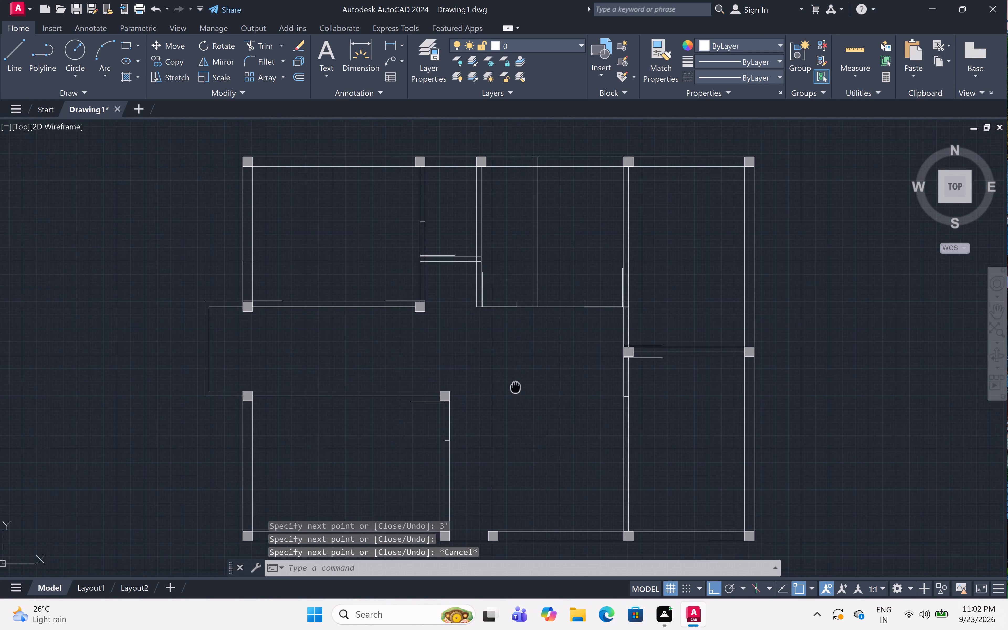
pyautogui.moveTo(435, 369); pyautogui.dragTo(430, 366, button='middle')
pyautogui.middleClick(430, 366)
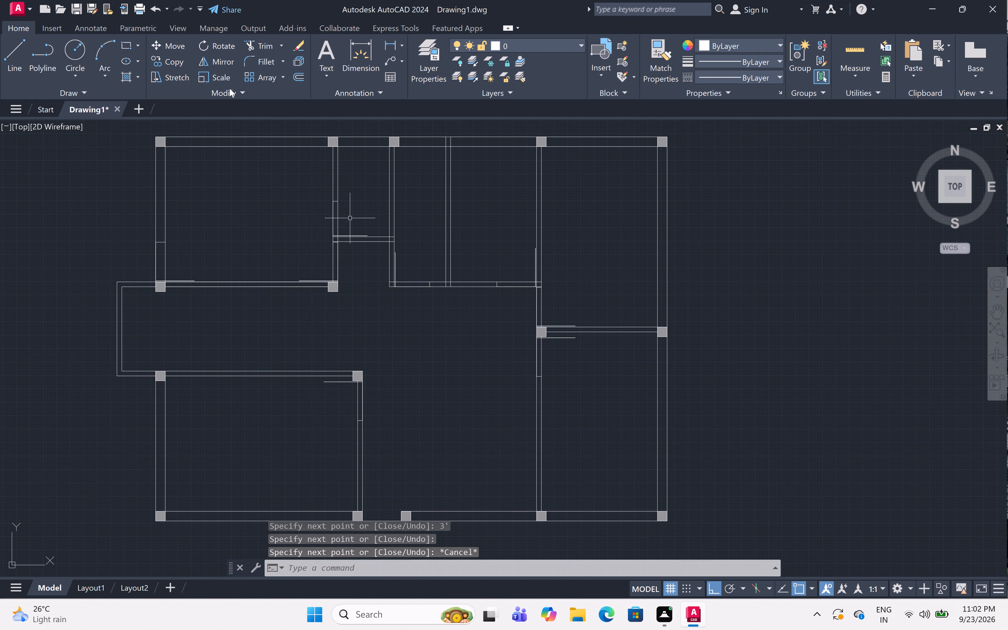
pyautogui.click(108, 72)
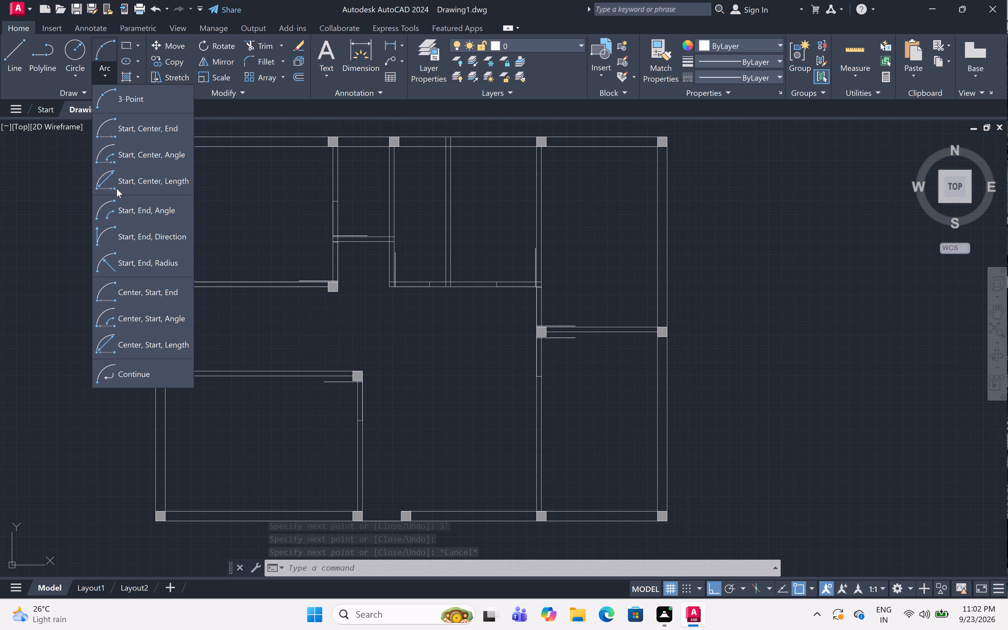
pyautogui.click(134, 241)
pyautogui.scroll(2, 350, 233)
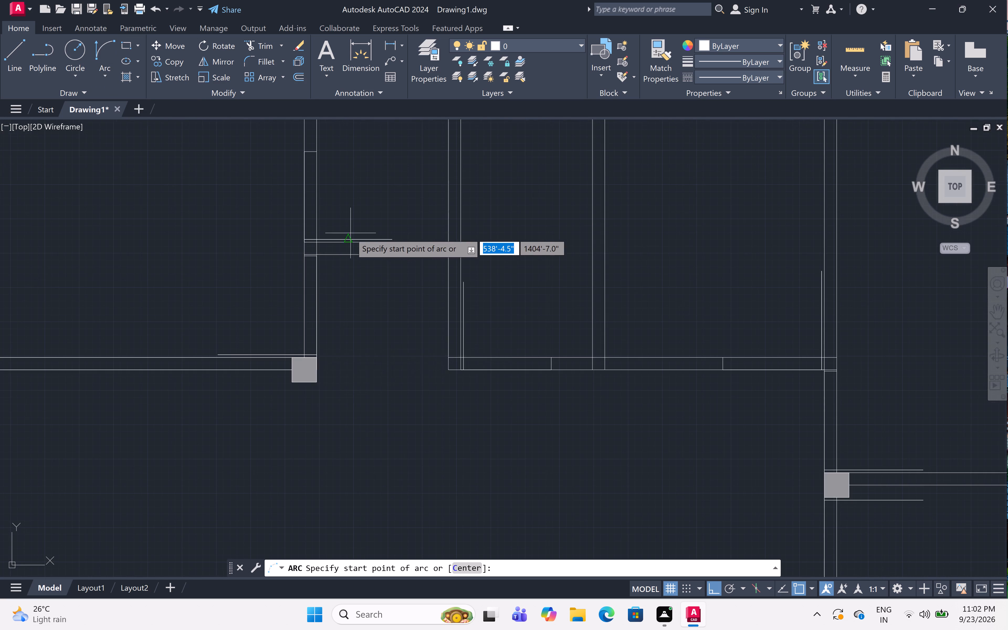
pyautogui.click(218, 353)
pyautogui.scroll(3, 303, 251)
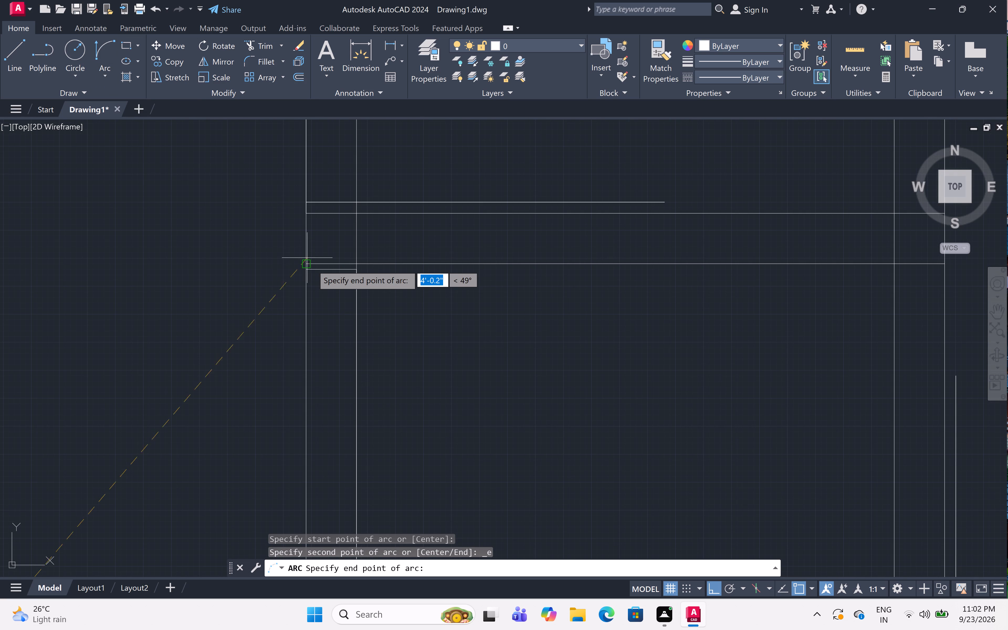
pyautogui.click(305, 268)
pyautogui.click(250, 238)
# Draw a Start, End, Direction arc from the small upper room's door line end to the mark across its left partition, tangent upward.
pyautogui.scroll(-2, 249, 235)
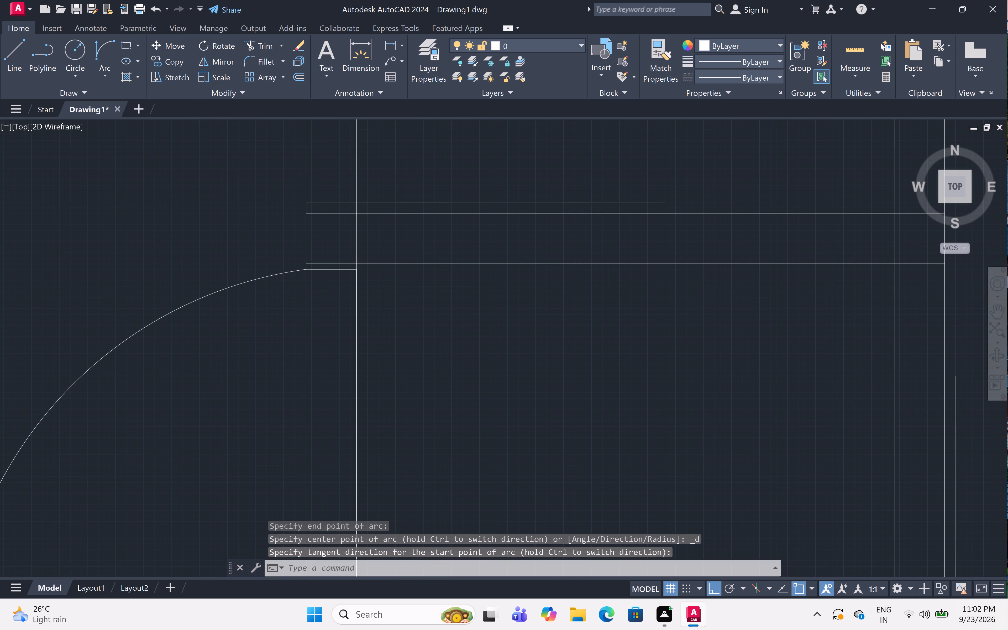
pyautogui.scroll(-1, 249, 235)
pyautogui.moveTo(247, 212); pyautogui.dragTo(222, 335, button='middle')
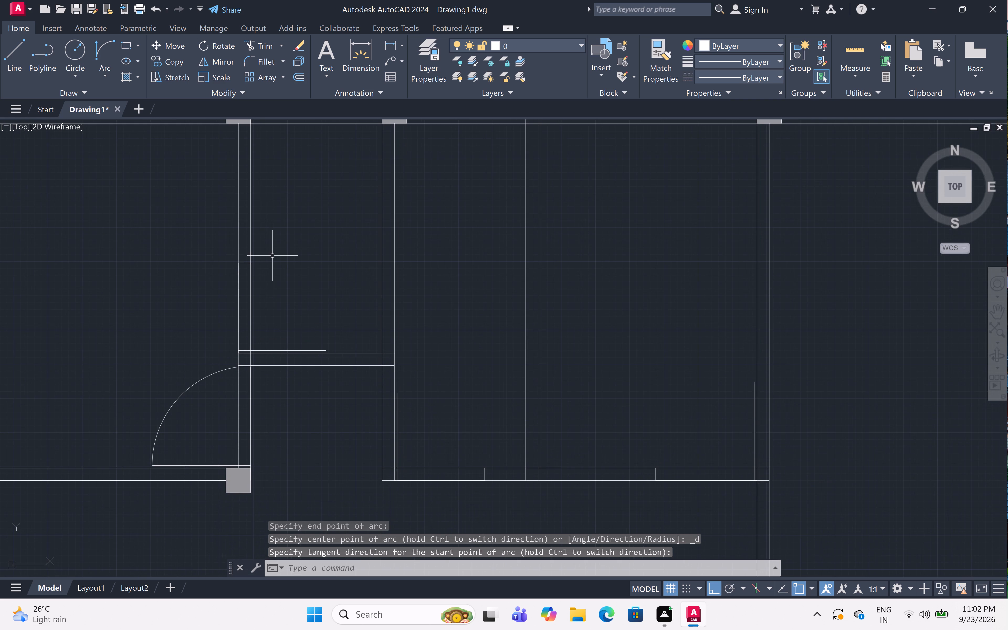
pyautogui.scroll(2, 272, 256)
pyautogui.click(100, 77)
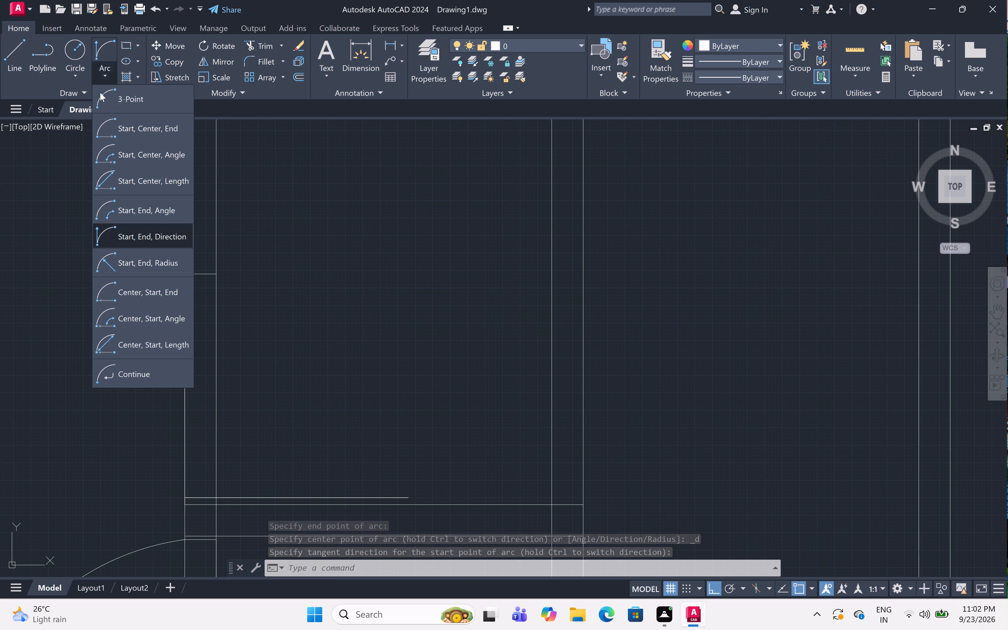
pyautogui.click(118, 233)
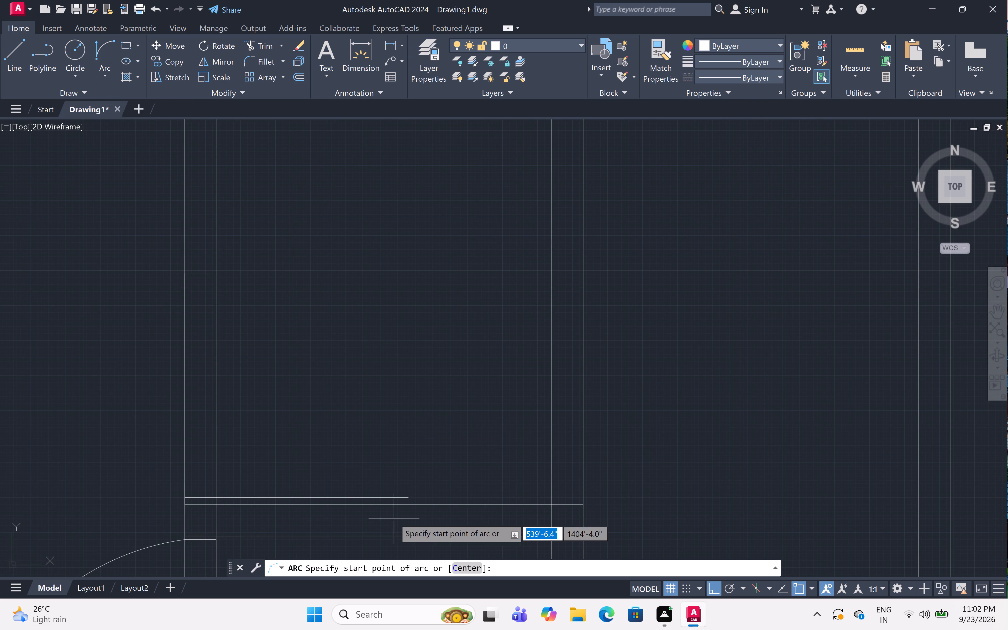
pyautogui.moveTo(408, 501); pyautogui.dragTo(407, 495)
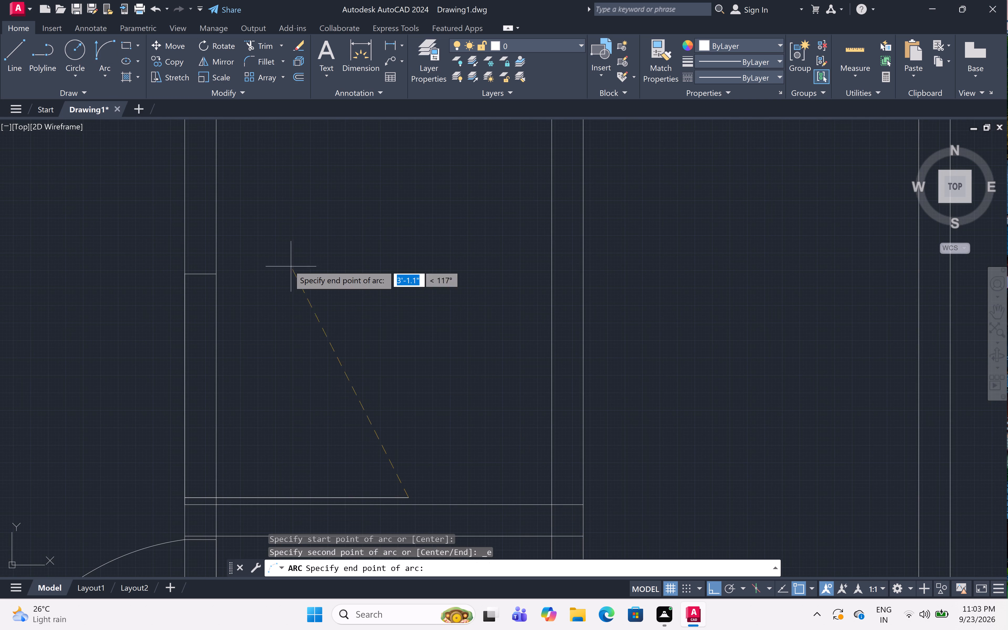
pyautogui.click(216, 274)
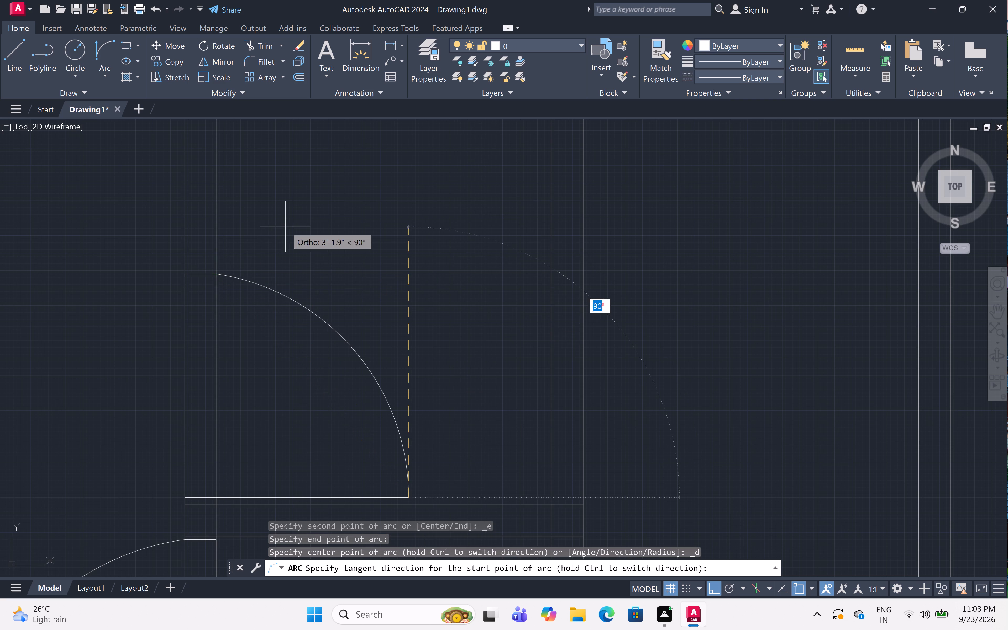
pyautogui.click(286, 227)
# Draw a Start, End, Direction arc from the top of the left vertical door line in the upper-middle rooms to the bottom partition's left mark.
pyautogui.scroll(-4, 286, 227)
pyautogui.scroll(3, 371, 304)
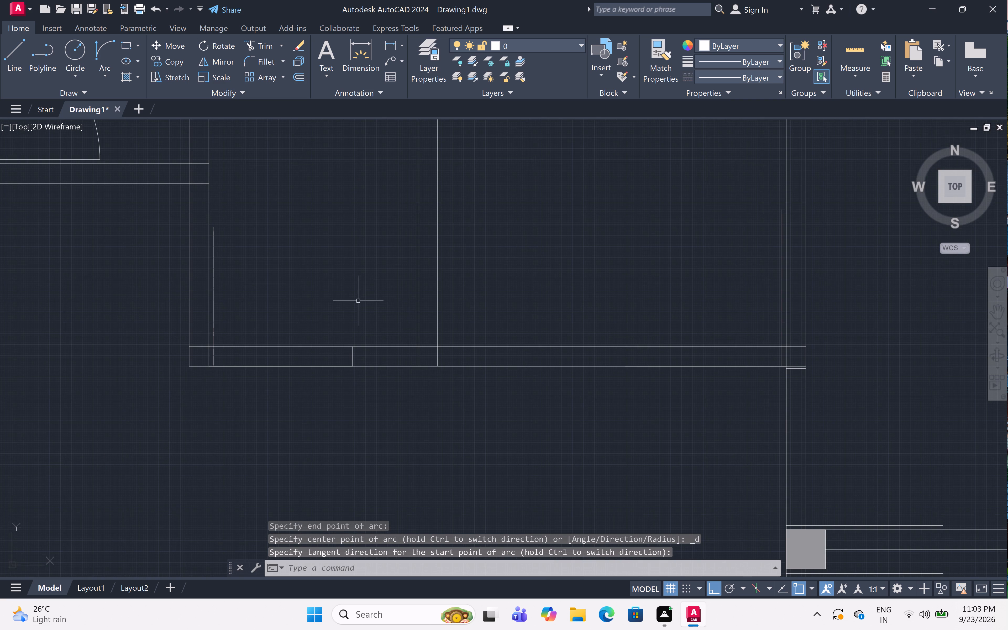
pyautogui.click(101, 73)
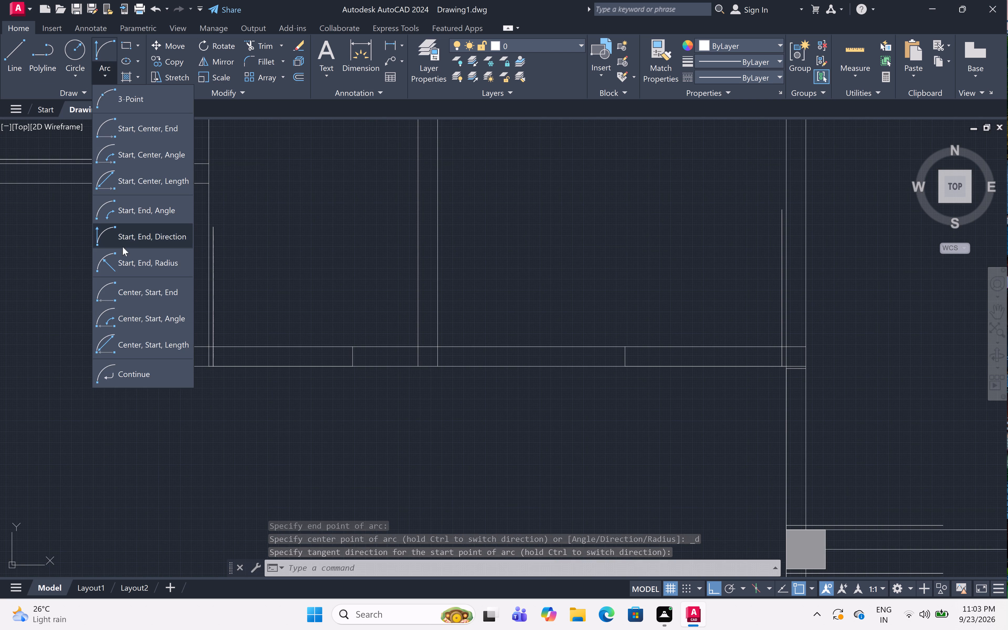
pyautogui.click(122, 240)
pyautogui.scroll(2, 248, 247)
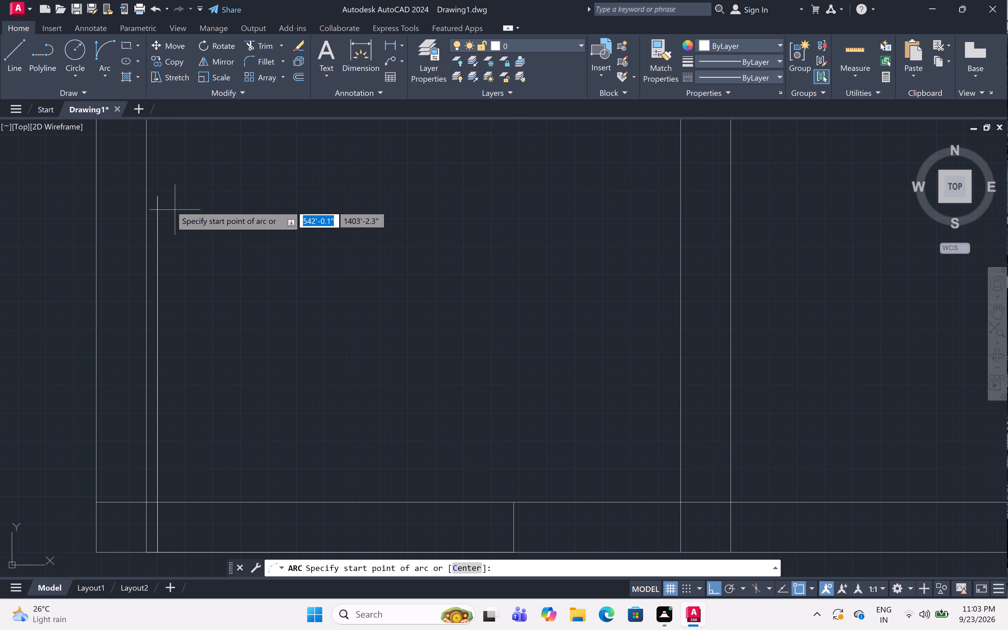
pyautogui.click(159, 194)
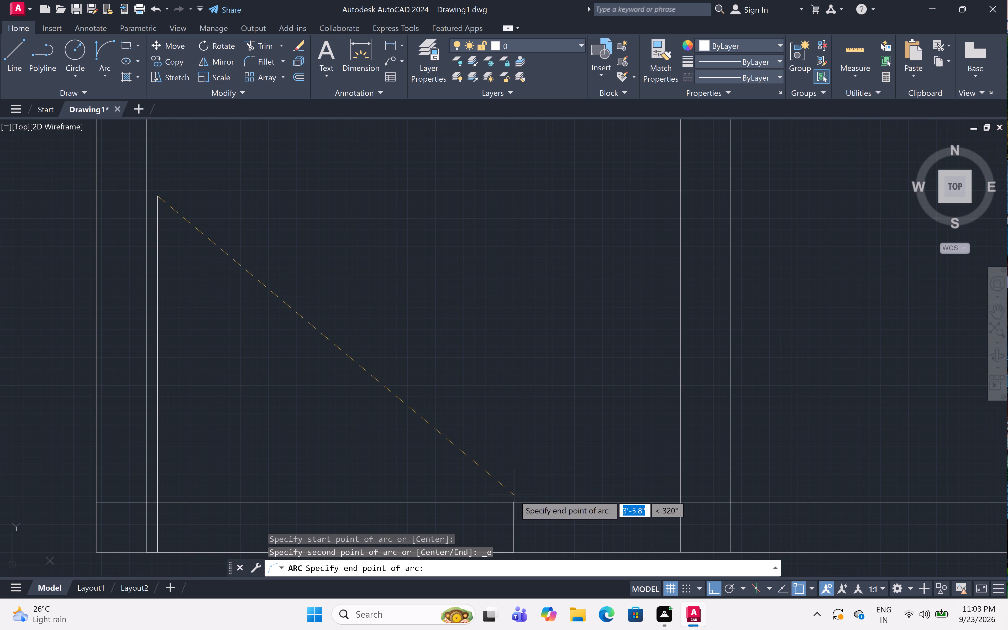
pyautogui.moveTo(511, 505); pyautogui.dragTo(516, 498)
pyautogui.click(578, 433)
# Draw a Start, End, Direction arc from the top of the right vertical door line in the upper-middle rooms to the bottom partition's right mark.
pyautogui.scroll(-4, 574, 427)
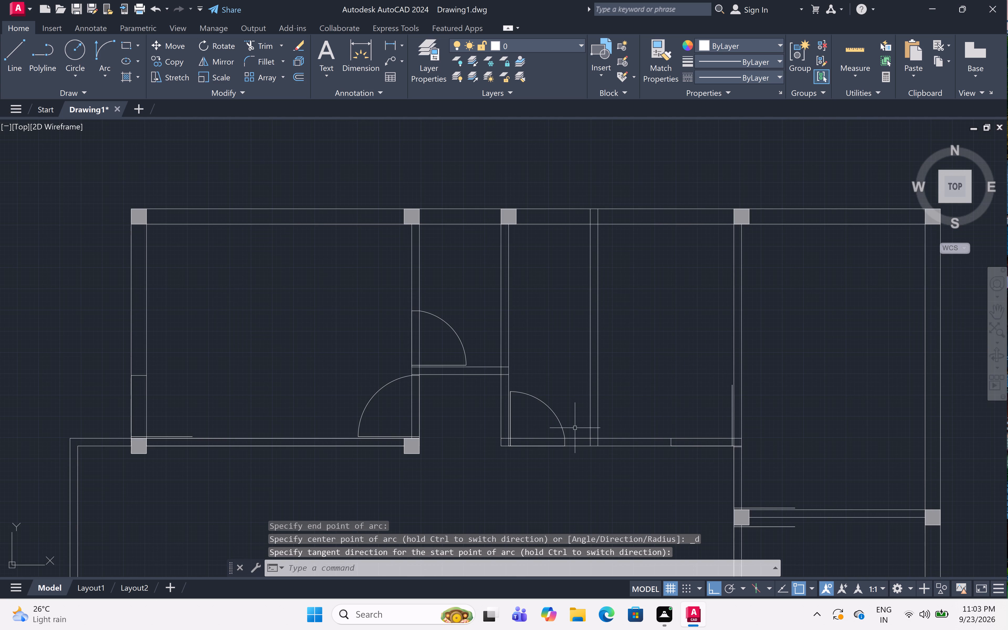
pyautogui.scroll(4, 768, 453)
pyautogui.scroll(-2, 706, 414)
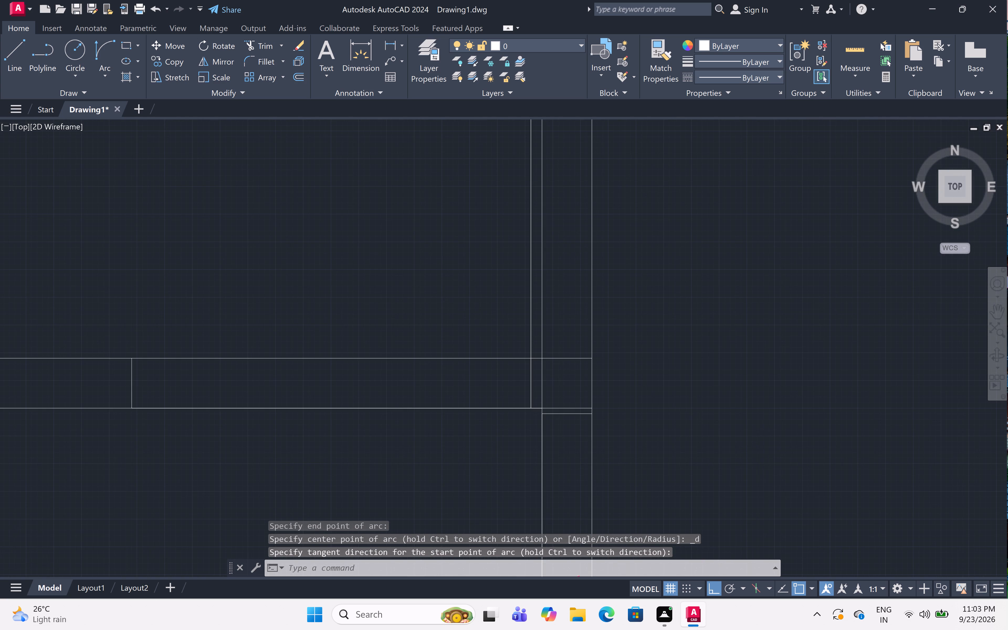
pyautogui.click(99, 69)
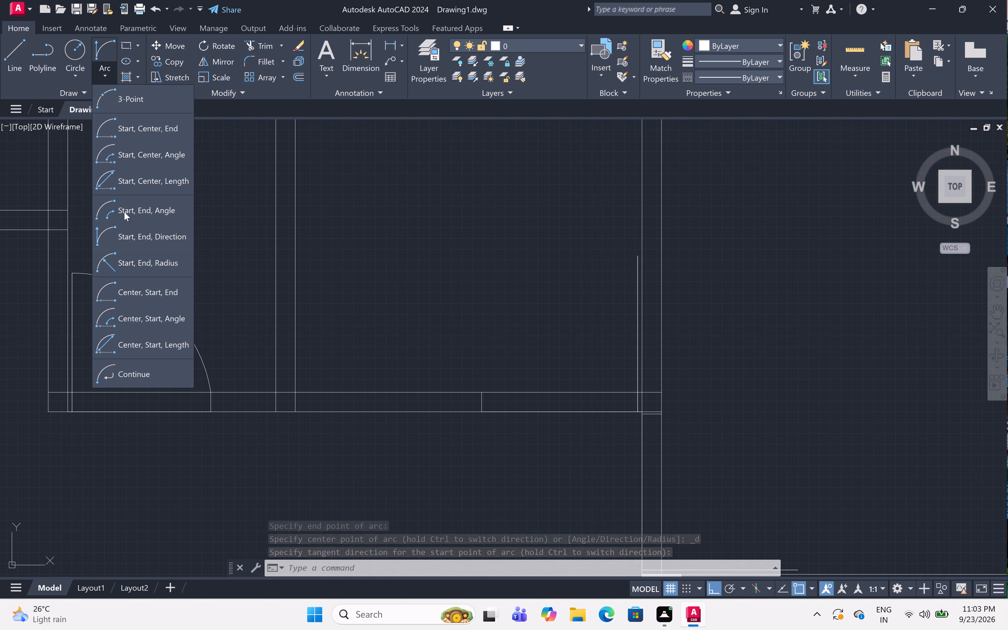
pyautogui.click(131, 239)
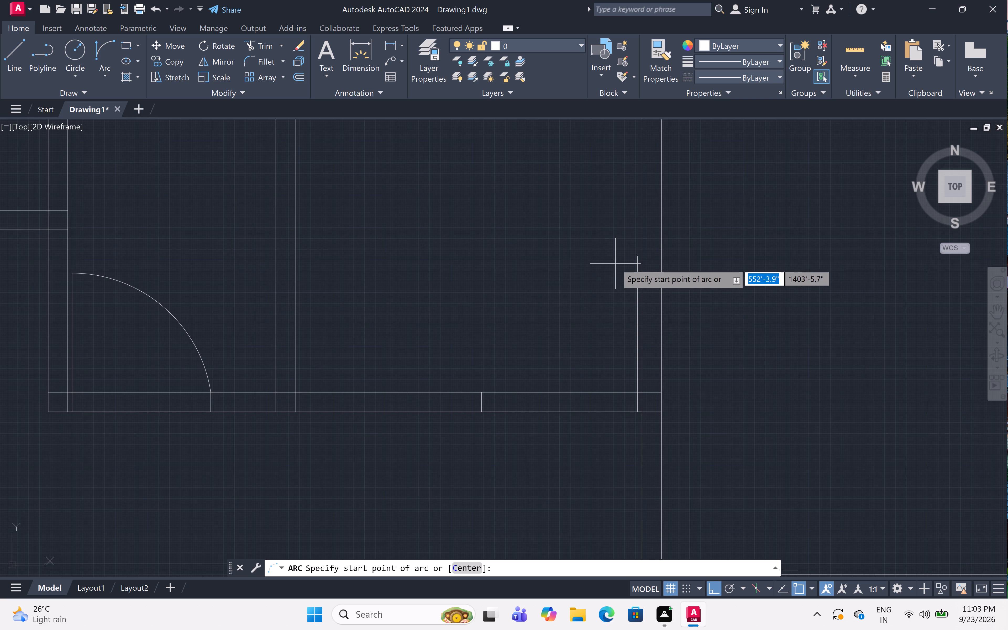
pyautogui.click(635, 256)
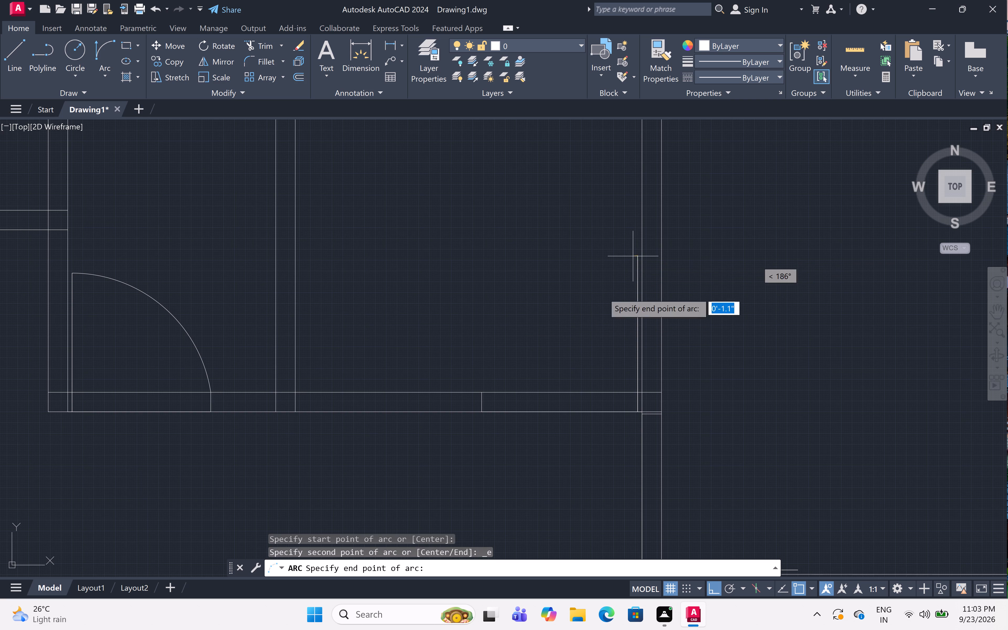
pyautogui.moveTo(480, 390); pyautogui.dragTo(476, 385)
pyautogui.click(330, 351)
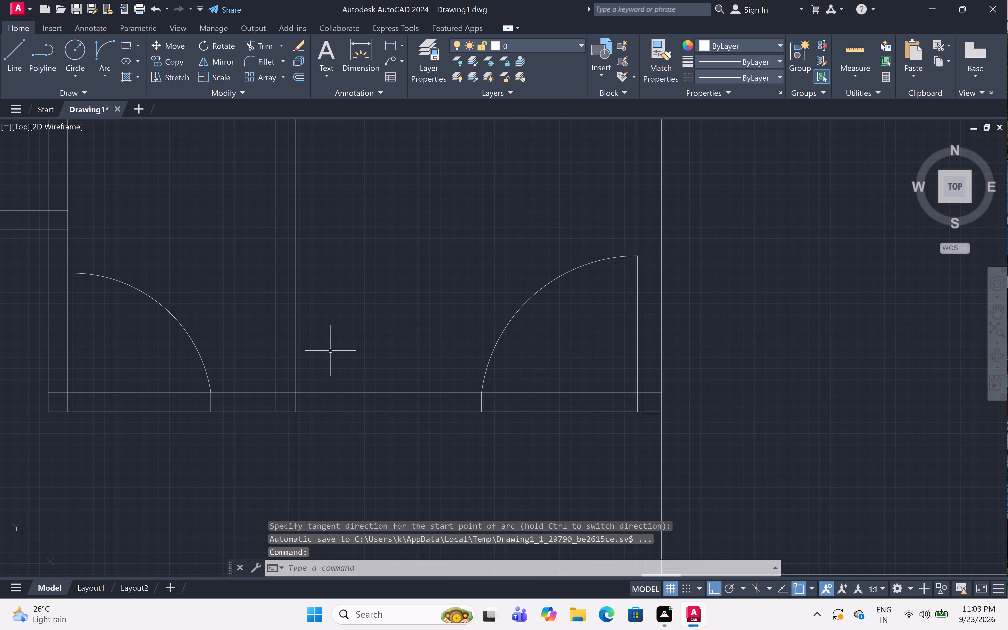
pyautogui.scroll(-4, 333, 327)
pyautogui.scroll(4, 438, 360)
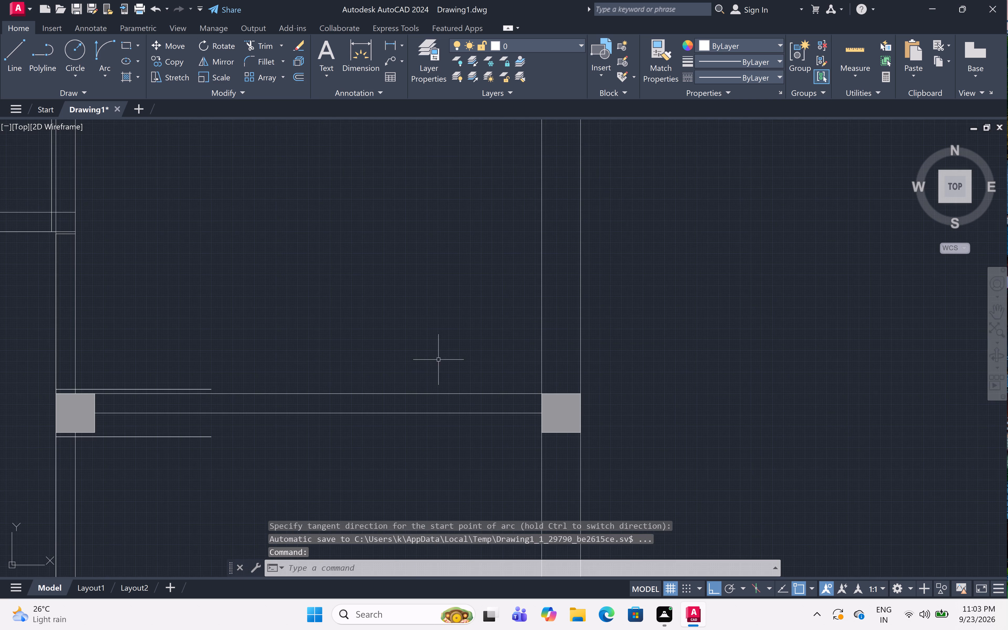
# Draw a Start, End, Direction arc from the upper-right room's door line end to the mark across its left partition, tangent upward.
pyautogui.click(98, 70)
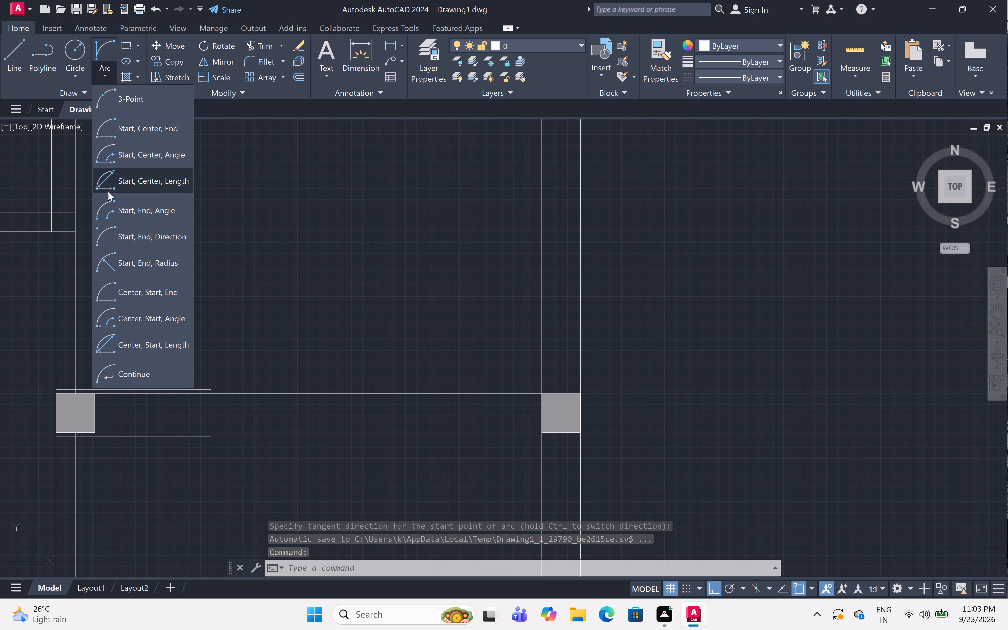
pyautogui.click(117, 231)
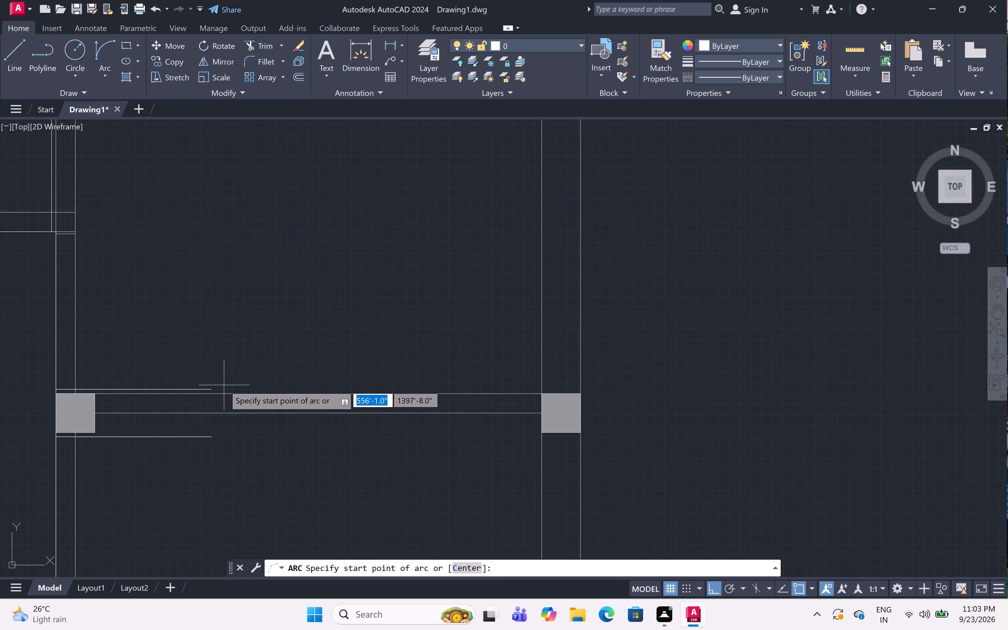
pyautogui.moveTo(213, 387); pyautogui.dragTo(210, 383)
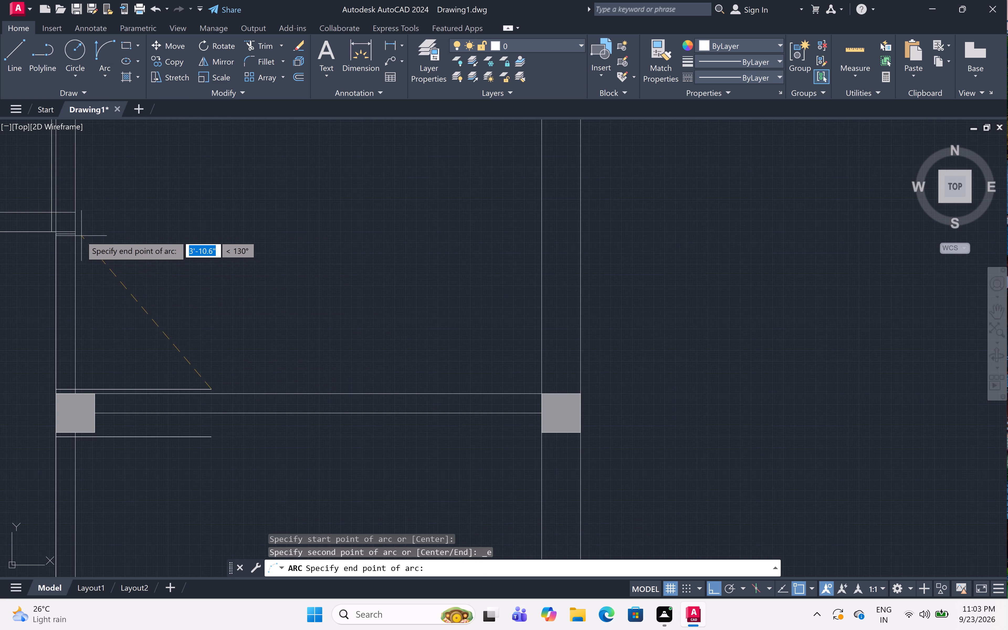
pyautogui.click(71, 234)
pyautogui.click(147, 216)
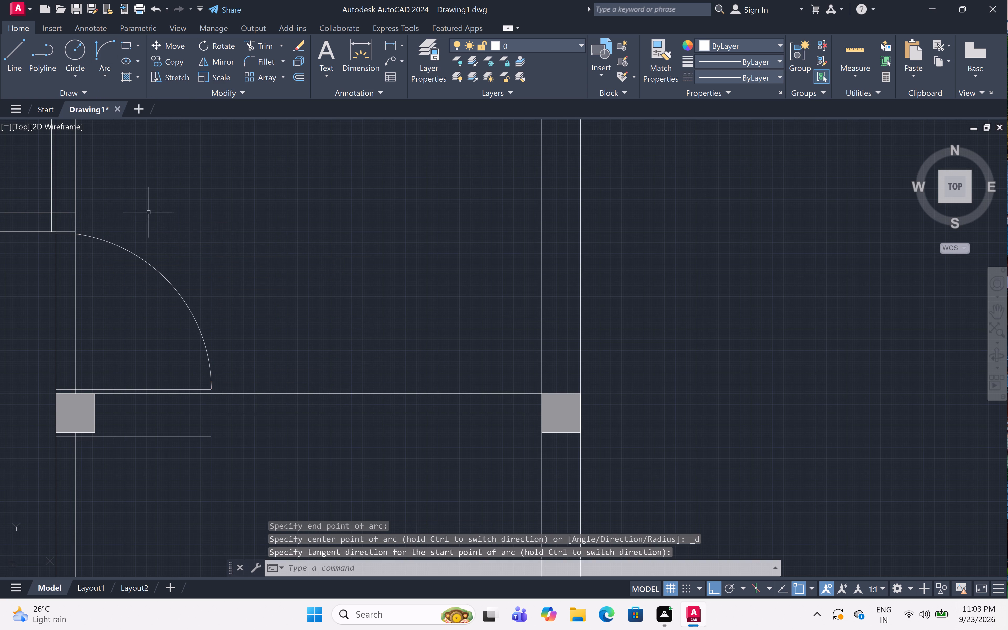
# Draw a Start, End, Direction arc from the lower-right room's door line end to the mark across its left partition, tangent downward.
pyautogui.scroll(-4, 149, 211)
pyautogui.scroll(2, 105, 252)
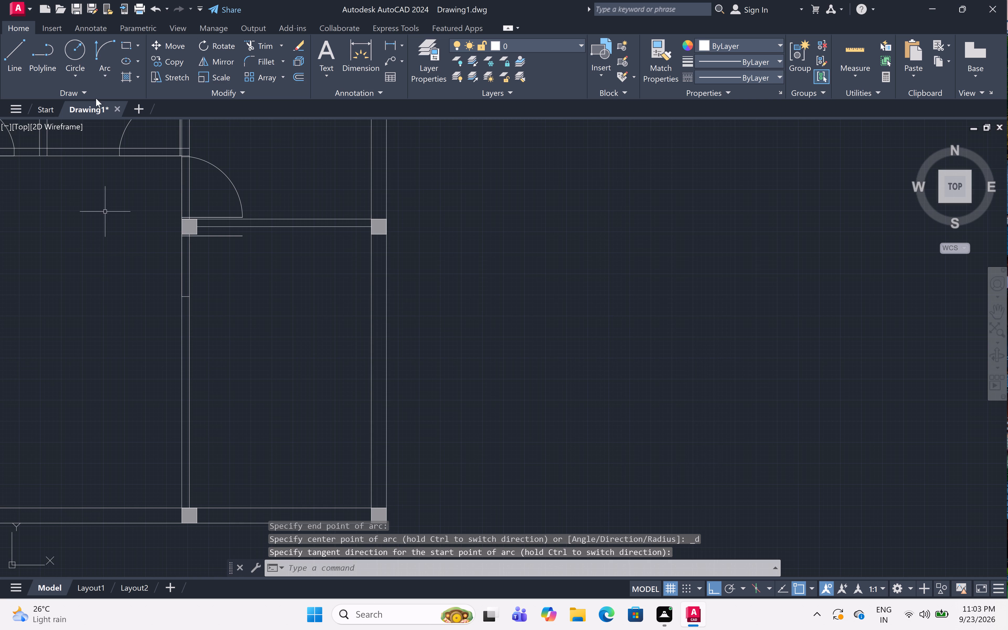
pyautogui.click(102, 75)
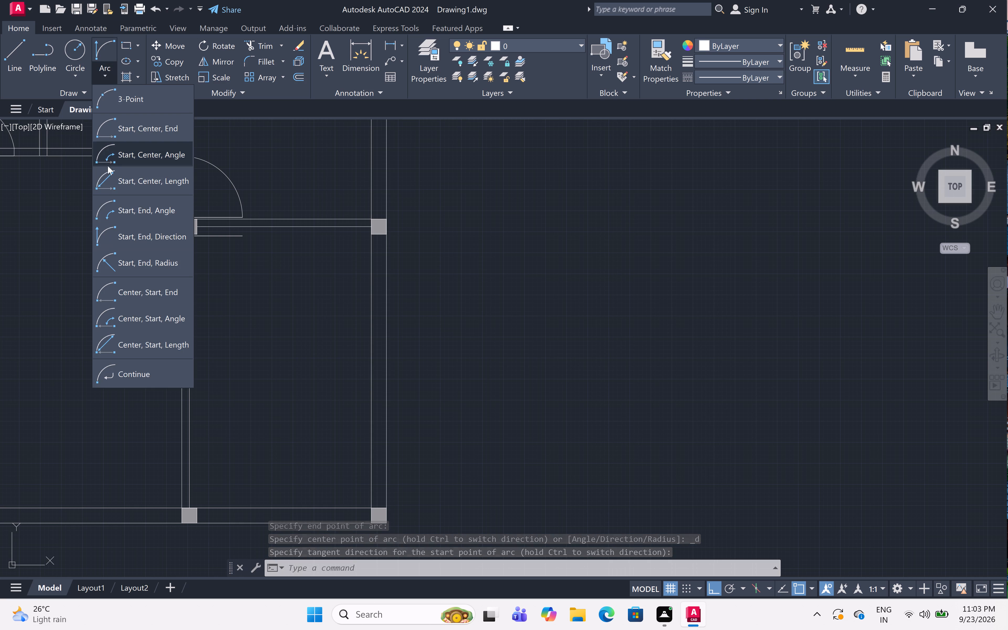
pyautogui.click(128, 237)
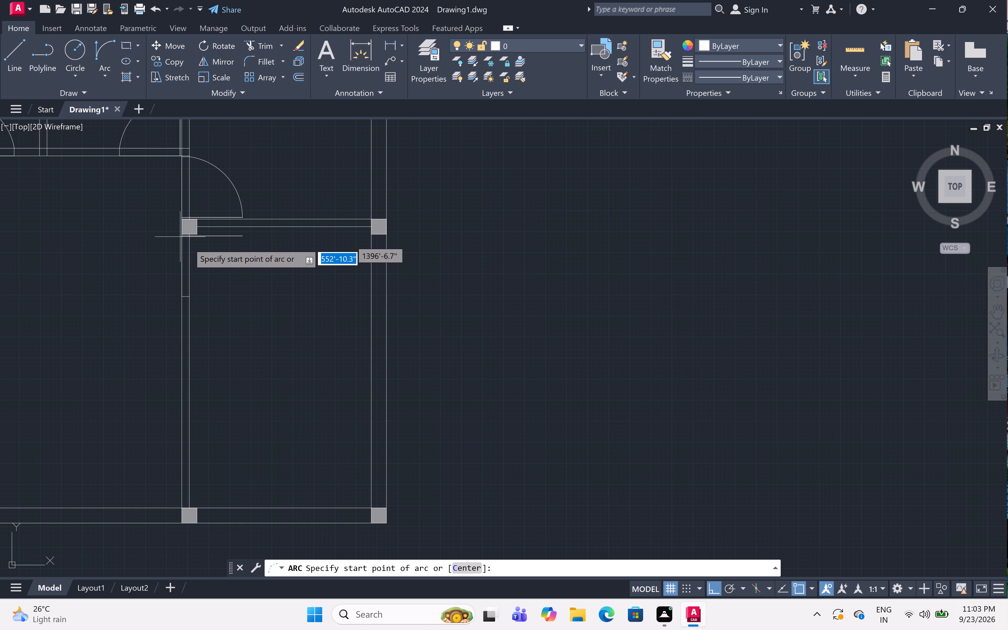
pyautogui.click(242, 238)
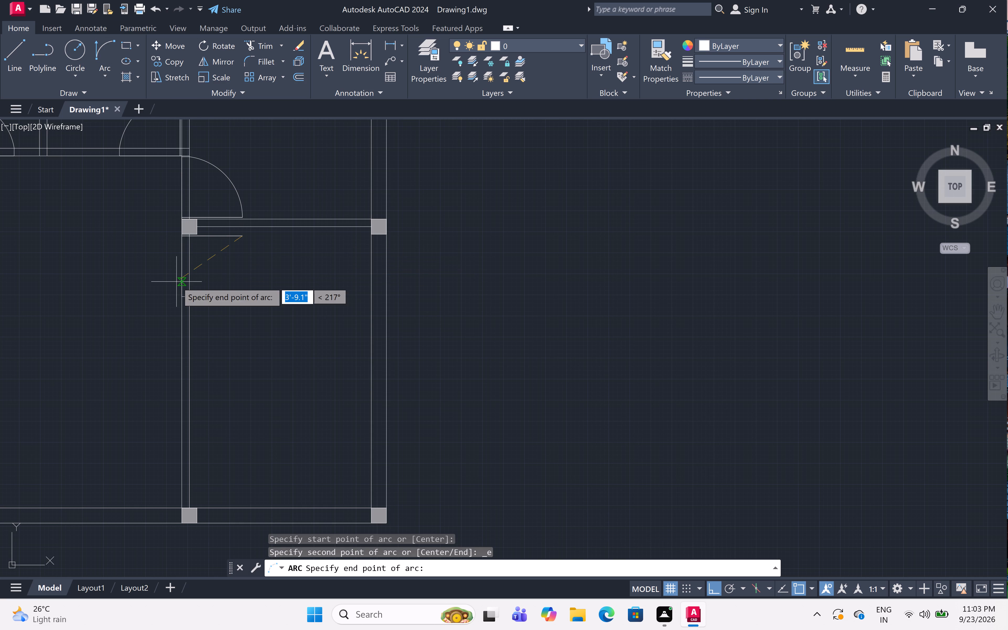
pyautogui.click(188, 296)
pyautogui.moveTo(214, 357); pyautogui.dragTo(213, 354)
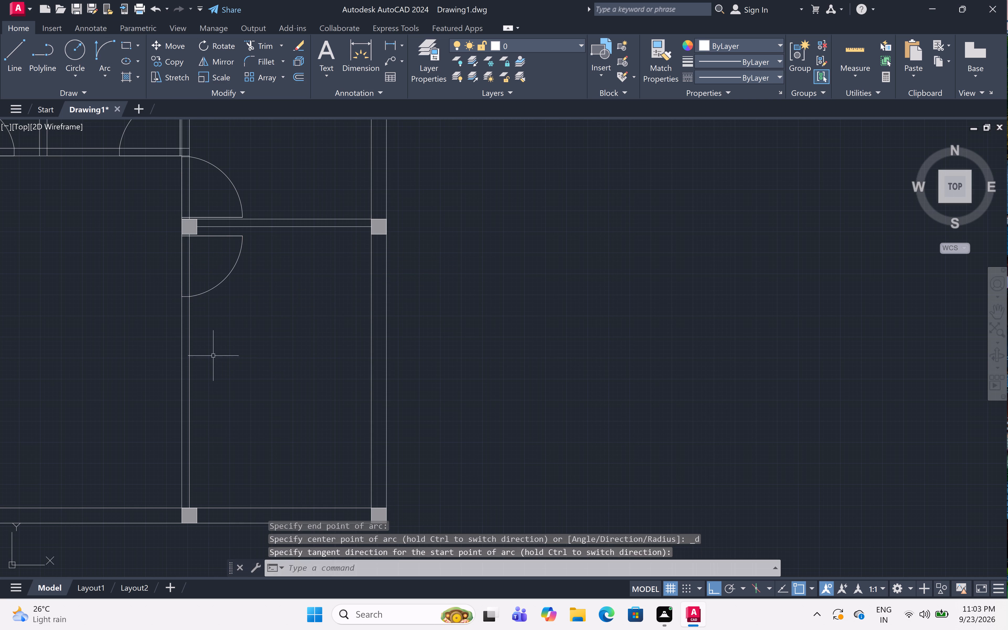
# Draw a Start, End, Direction arc from the lower-left room's door line end to the mark across its right partition, tangent downward.
pyautogui.scroll(-3, 235, 298)
pyautogui.scroll(4, 120, 299)
pyautogui.click(107, 75)
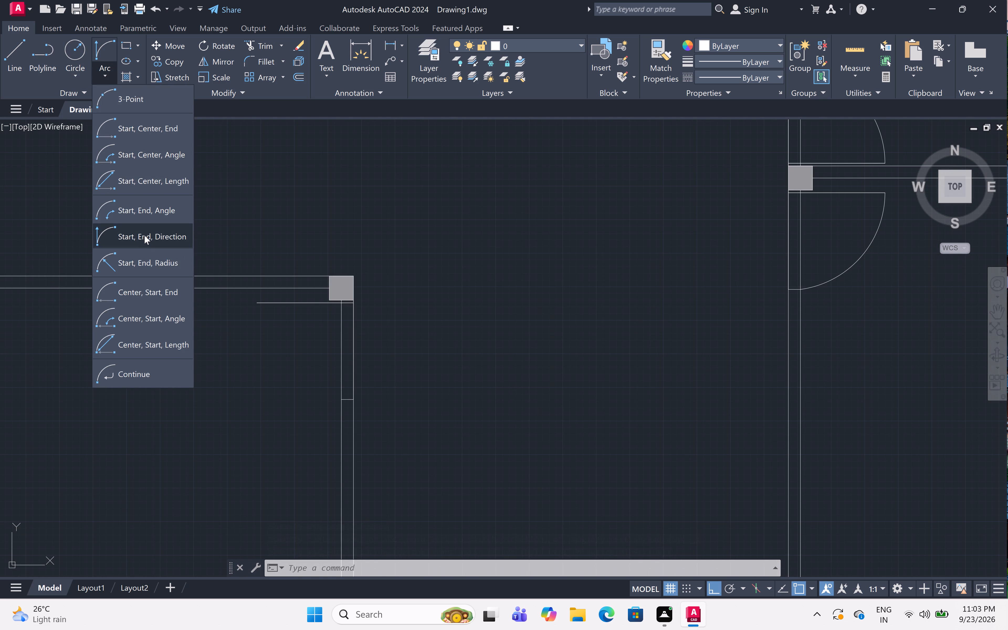
pyautogui.click(144, 234)
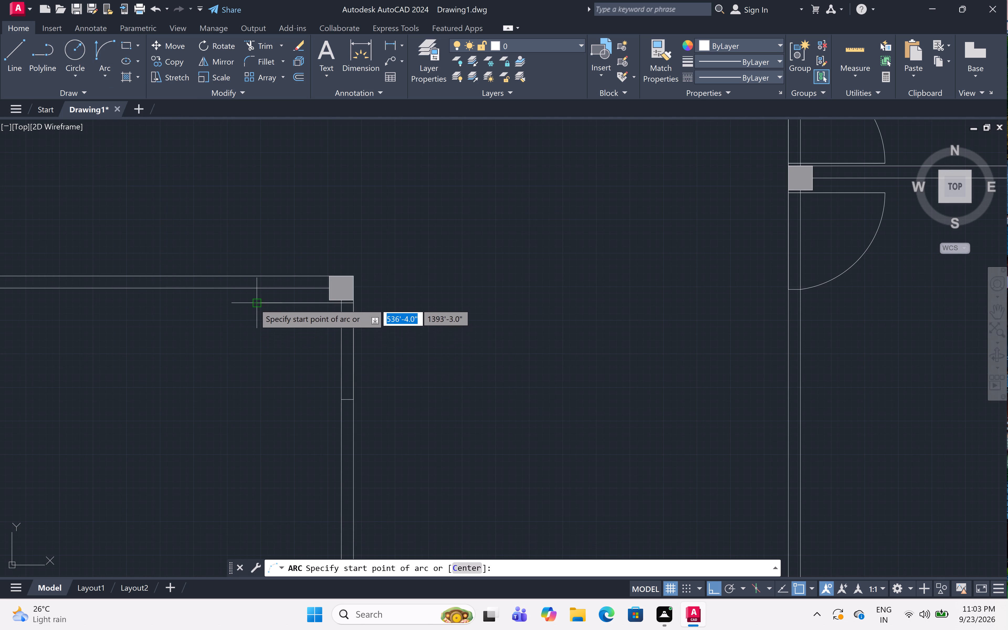
pyautogui.click(254, 303)
pyautogui.click(344, 398)
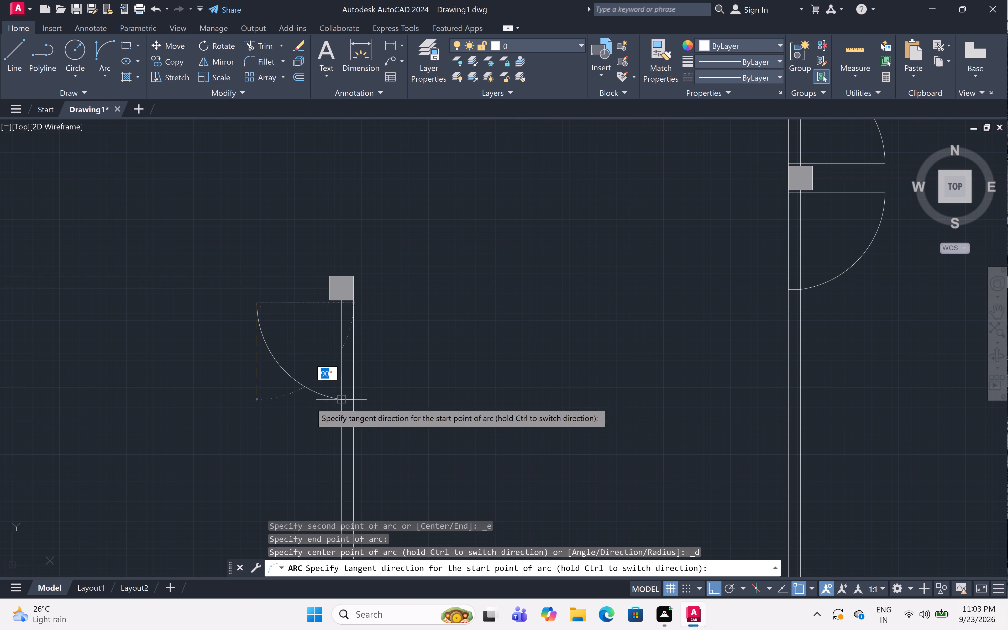
pyautogui.click(273, 425)
# Offset the door lines of the upper-left room and the small upper room 1" upward, into their swing arcs.
pyautogui.scroll(-4, 280, 354)
pyautogui.moveTo(271, 288); pyautogui.dragTo(277, 304, button='middle')
pyautogui.scroll(2, 279, 316)
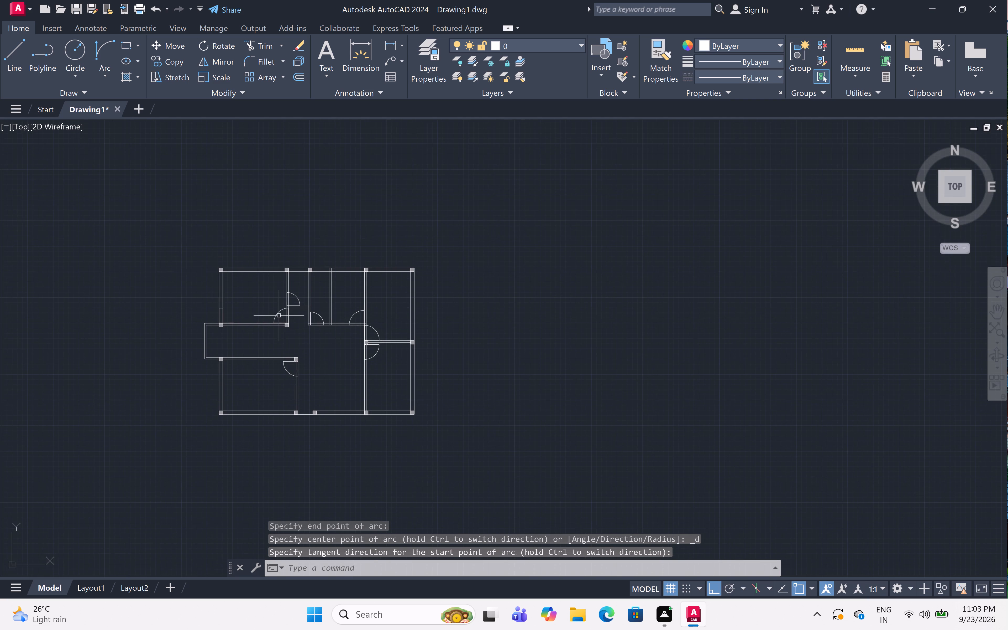
pyautogui.press('Escape')
pyautogui.write('off')
pyautogui.press('space')
pyautogui.press('1')
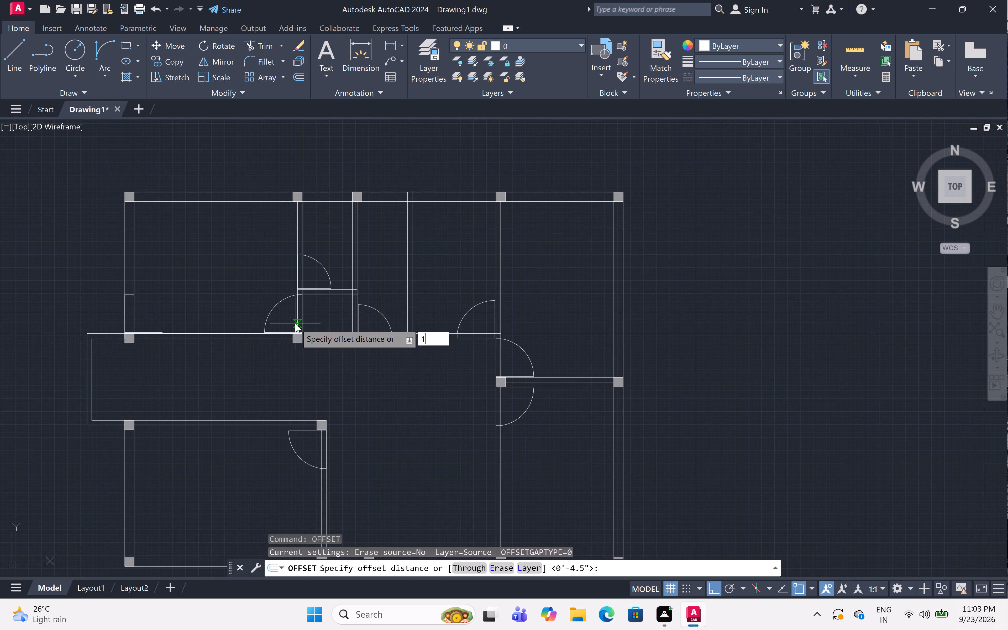
pyautogui.hotkey('shift', '"')
pyautogui.press('space')
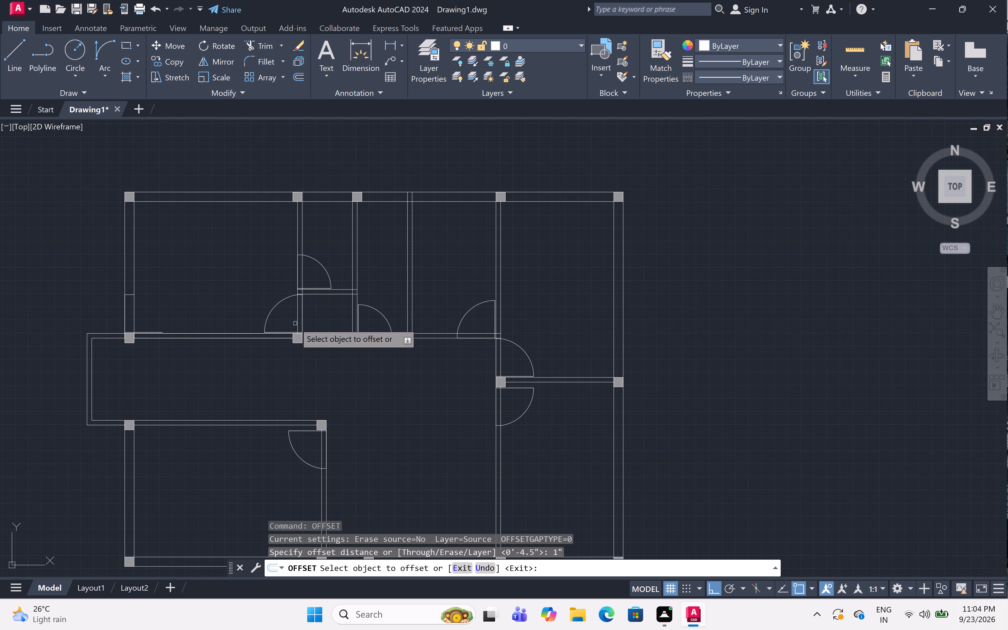
pyautogui.scroll(4, 286, 334)
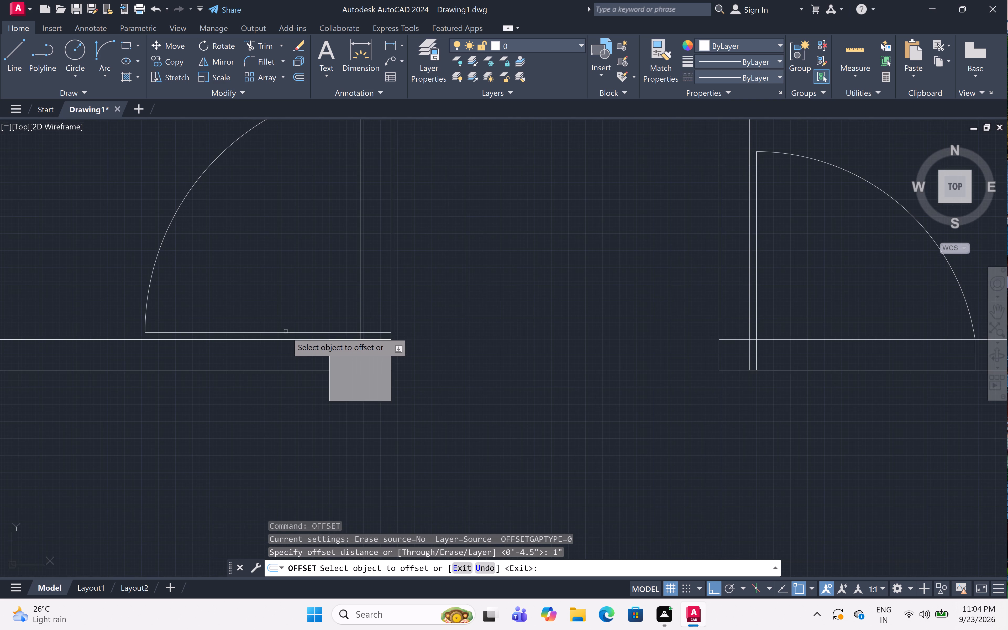
pyautogui.moveTo(290, 331); pyautogui.dragTo(290, 323)
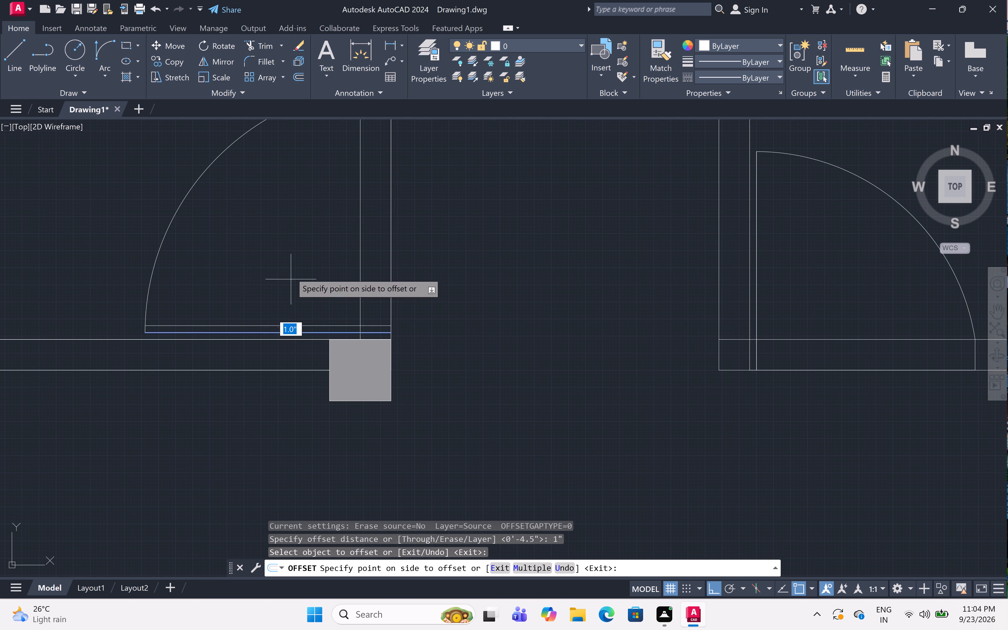
pyautogui.click(291, 273)
pyautogui.scroll(-4, 291, 277)
pyautogui.scroll(3, 314, 208)
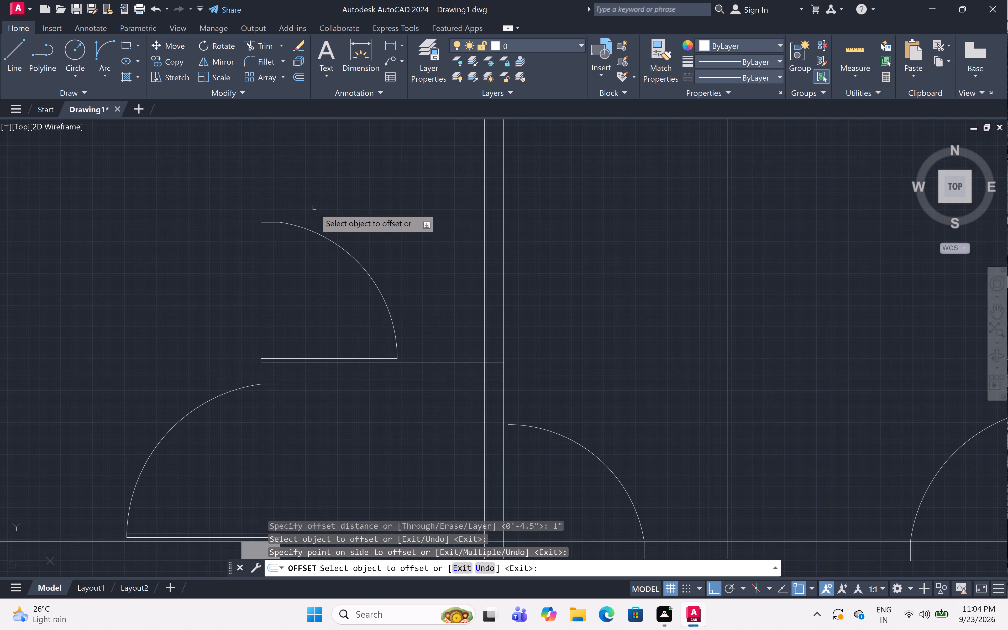
pyautogui.moveTo(327, 358); pyautogui.dragTo(327, 355)
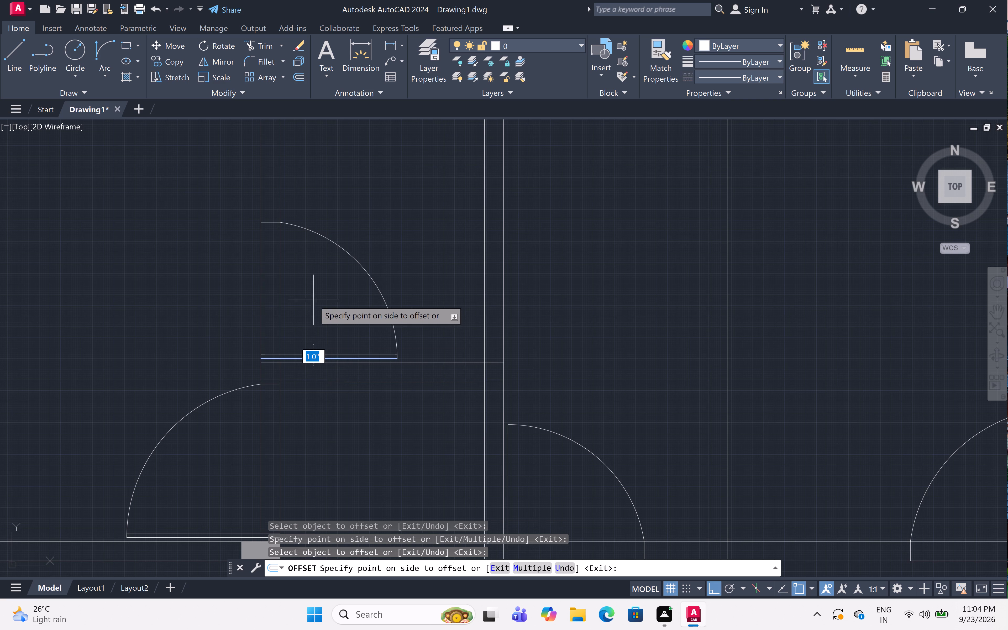
pyautogui.click(313, 300)
# Offset the two vertical door lines in the upper-middle rooms 1" inward, toward their swing arcs.
pyautogui.scroll(-2, 313, 306)
pyautogui.scroll(2, 403, 404)
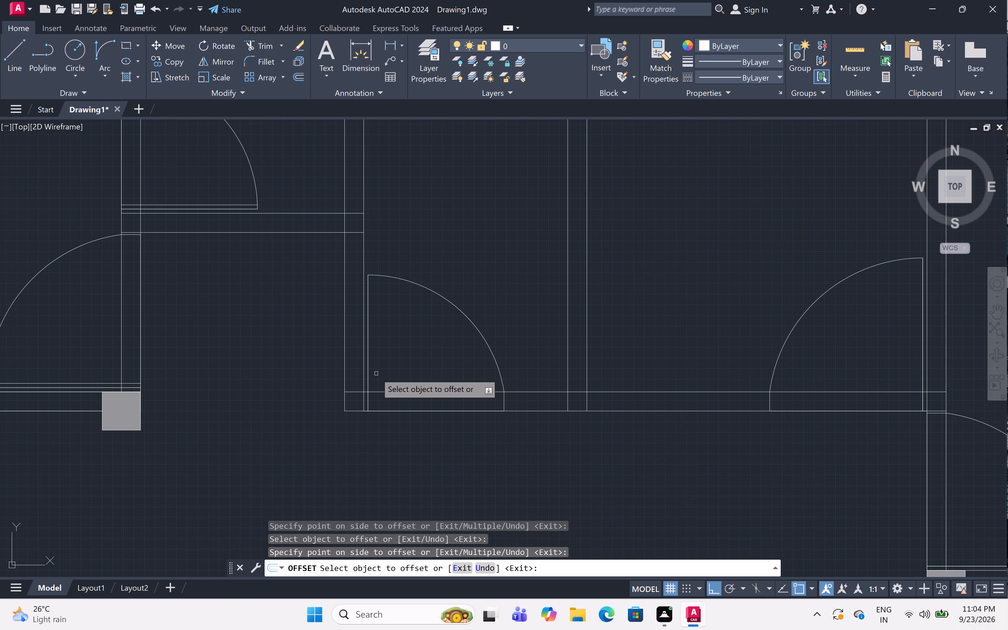
pyautogui.click(367, 366)
pyautogui.click(466, 359)
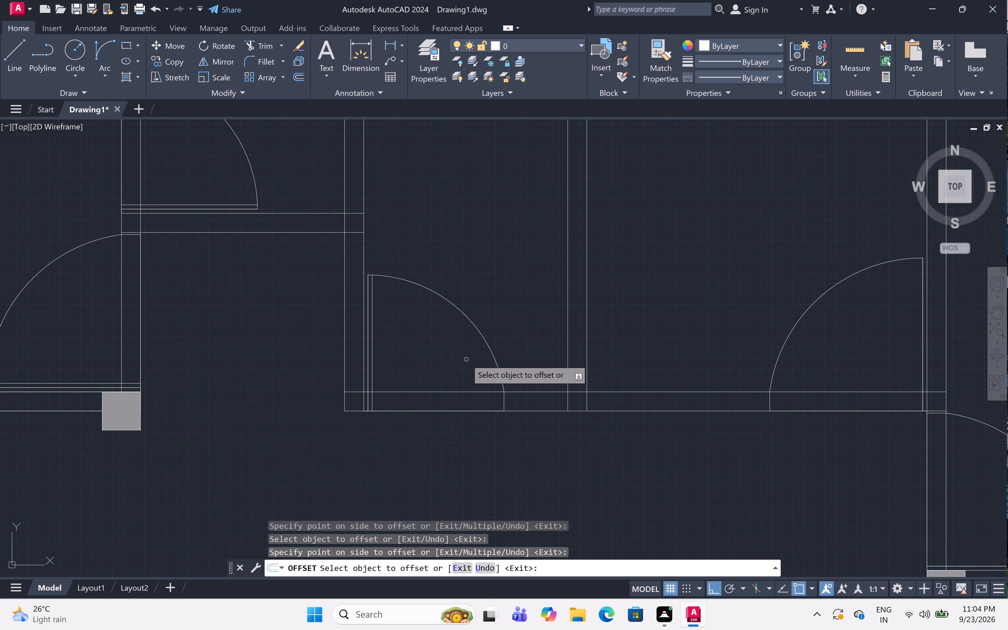
pyautogui.scroll(-4, 466, 359)
pyautogui.scroll(4, 542, 362)
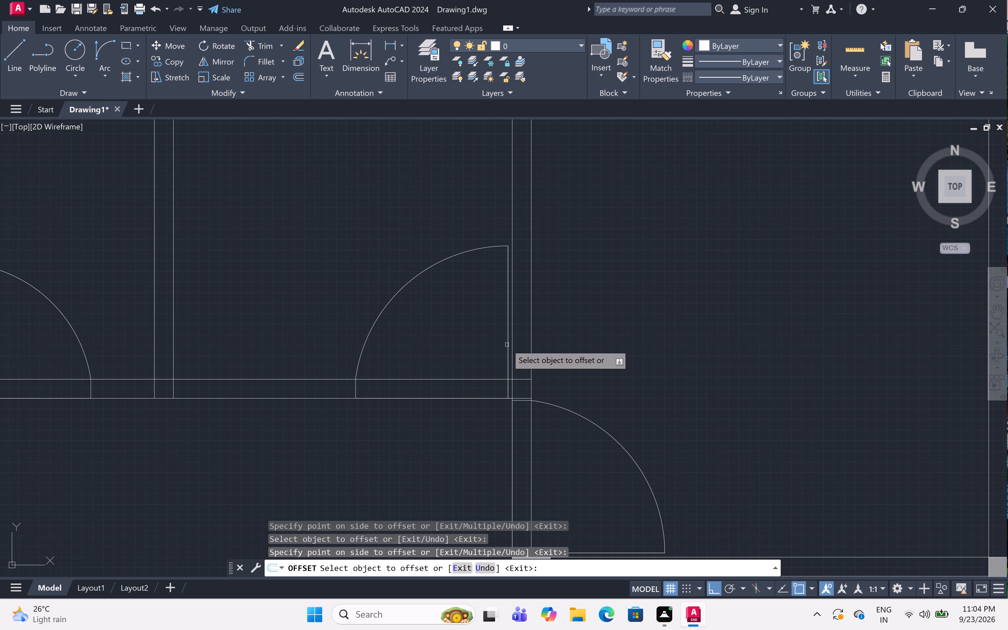
pyautogui.click(507, 345)
pyautogui.click(424, 344)
# Offset the upper-right room's door line 1" upward and the lower-right room's door line 1" downward.
pyautogui.scroll(-3, 432, 337)
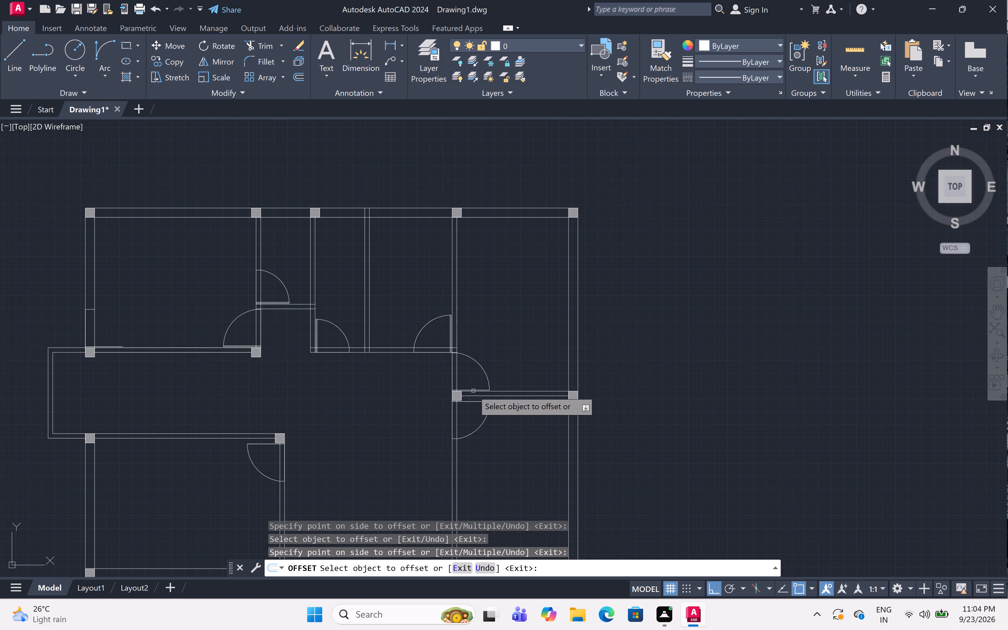
pyautogui.scroll(4, 473, 391)
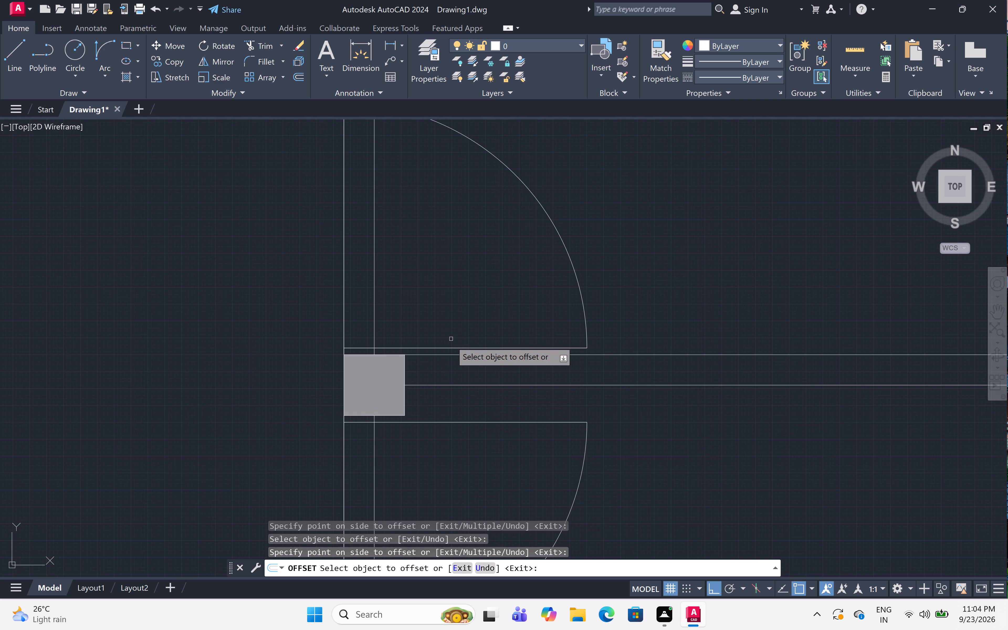
pyautogui.moveTo(451, 348); pyautogui.dragTo(449, 343)
pyautogui.click(444, 314)
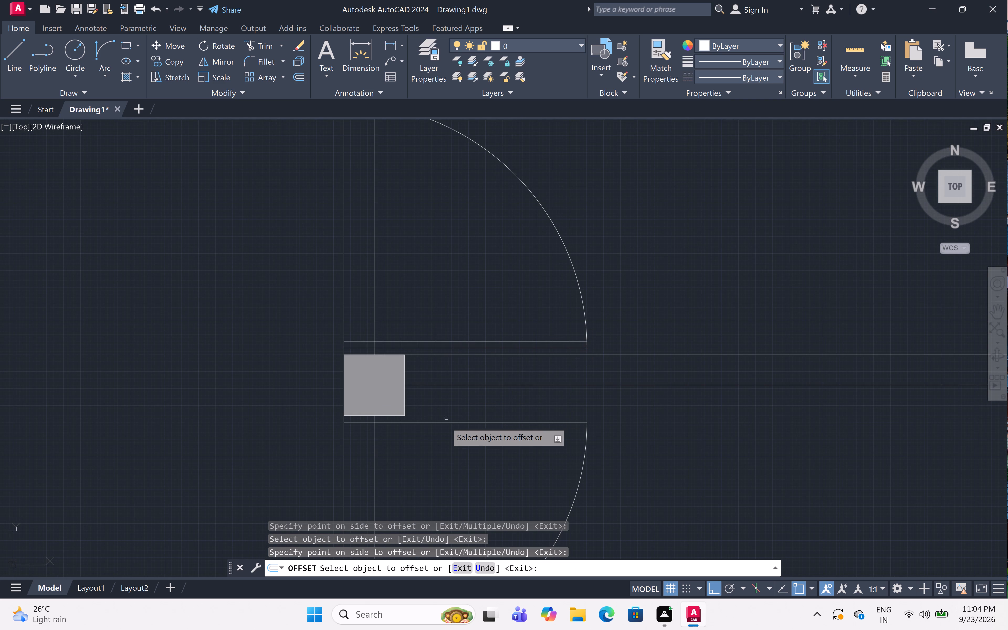
pyautogui.click(444, 422)
pyautogui.click(444, 480)
# Offset the lower-left room's door line 1" downward, into its swing arc.
pyautogui.scroll(-5, 450, 379)
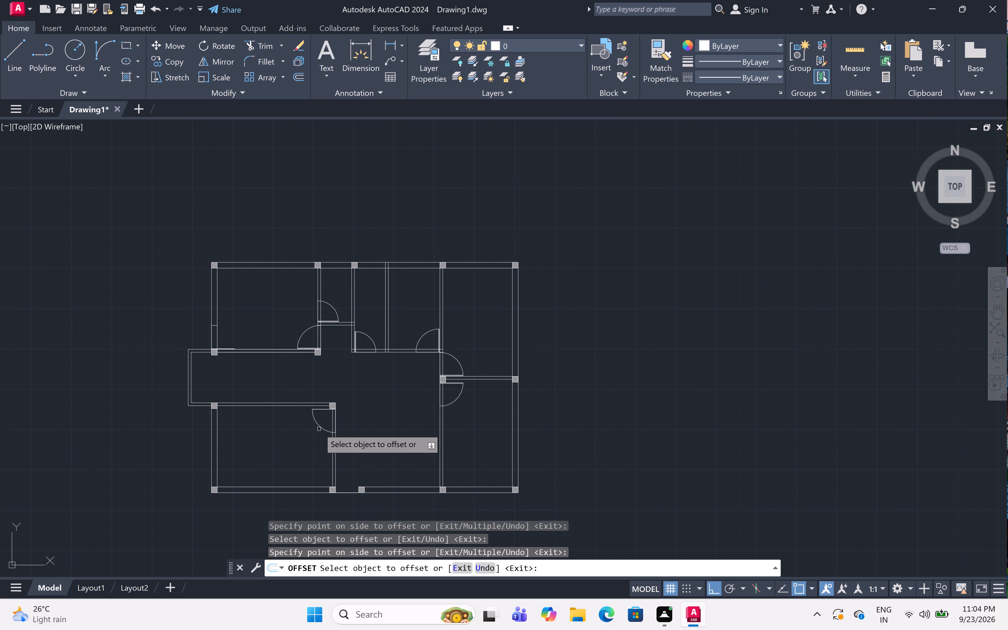
pyautogui.scroll(4, 332, 418)
pyautogui.click(315, 363)
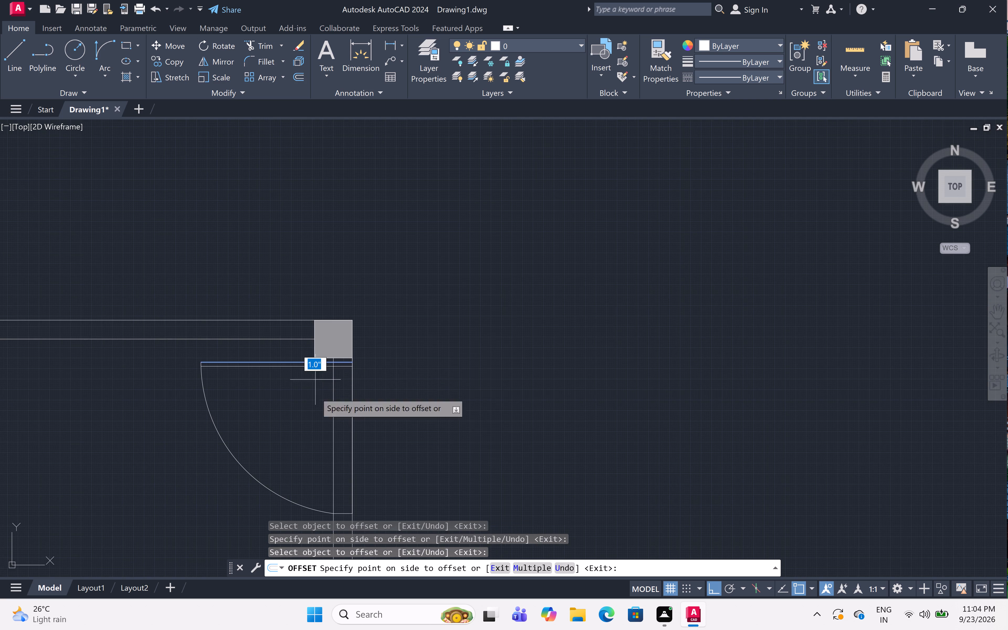
pyautogui.click(318, 424)
pyautogui.press('Escape')
# Draw a line across the upper-left room's right partition at the offset door line, continuing from its midpoint up to the door mark's midpoint.
pyautogui.scroll(-4, 314, 376)
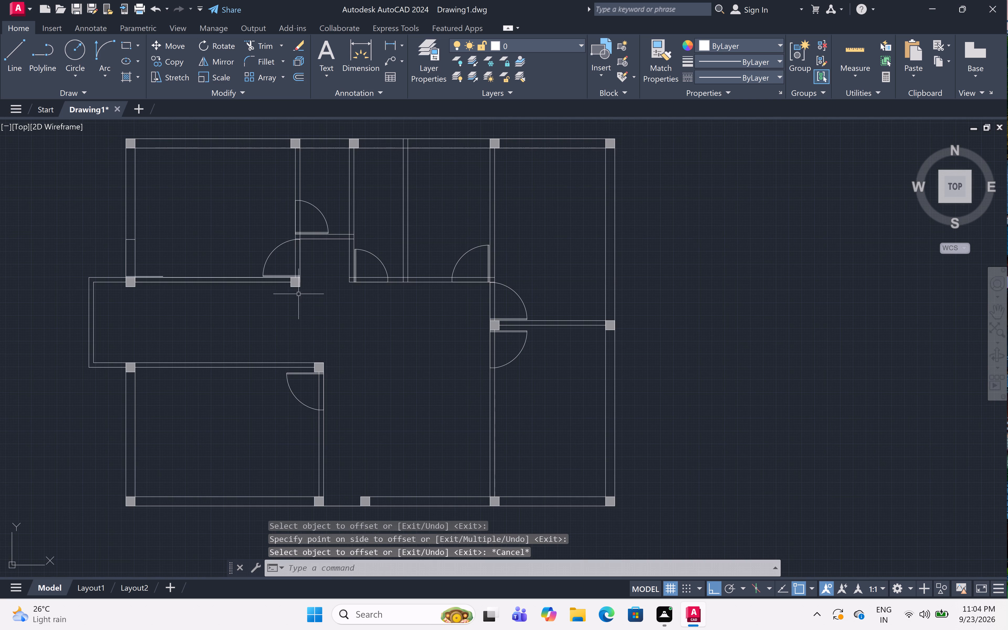
pyautogui.scroll(4, 295, 223)
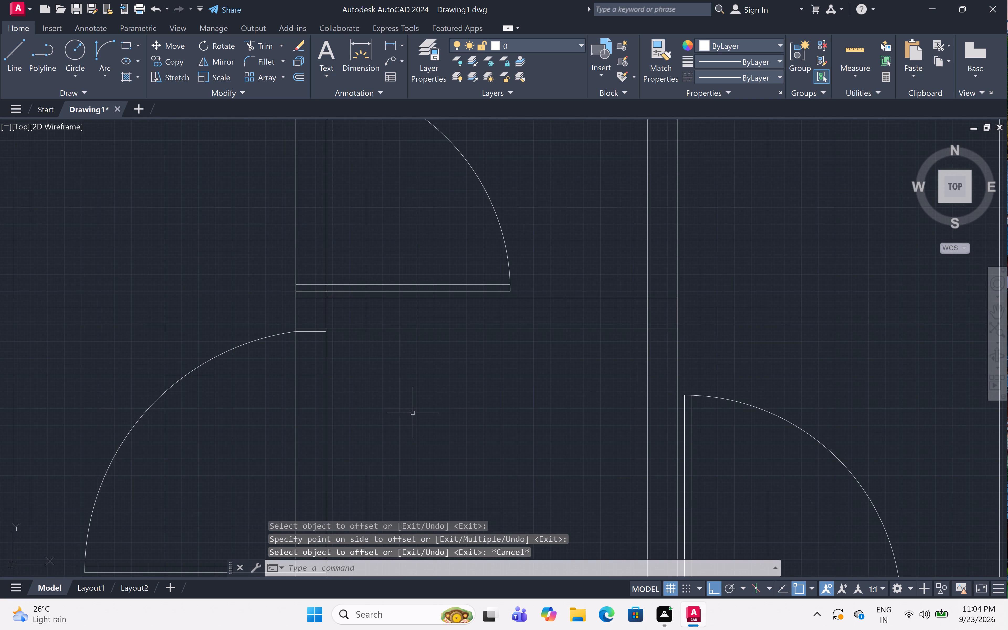
pyautogui.write('l')
pyautogui.press('space')
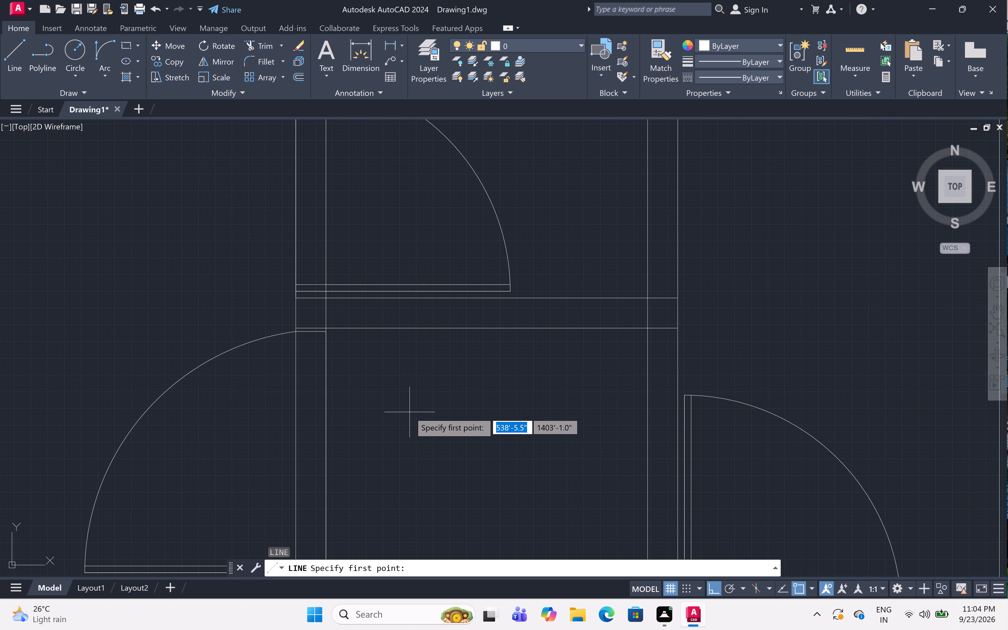
pyautogui.scroll(-3, 409, 412)
pyautogui.scroll(4, 391, 446)
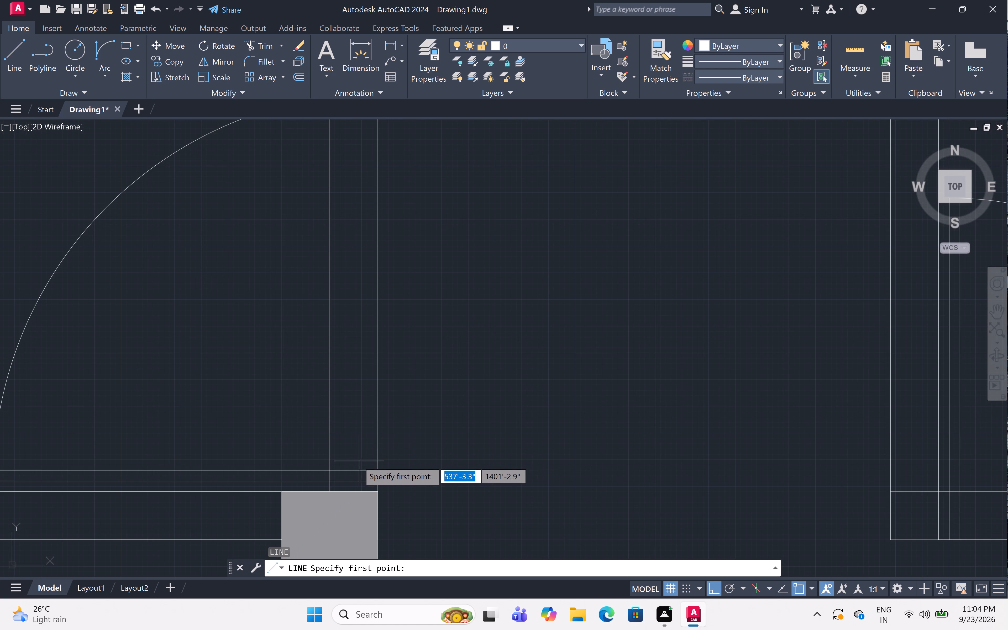
pyautogui.moveTo(379, 472); pyautogui.dragTo(374, 471)
pyautogui.moveTo(329, 467); pyautogui.dragTo(331, 467)
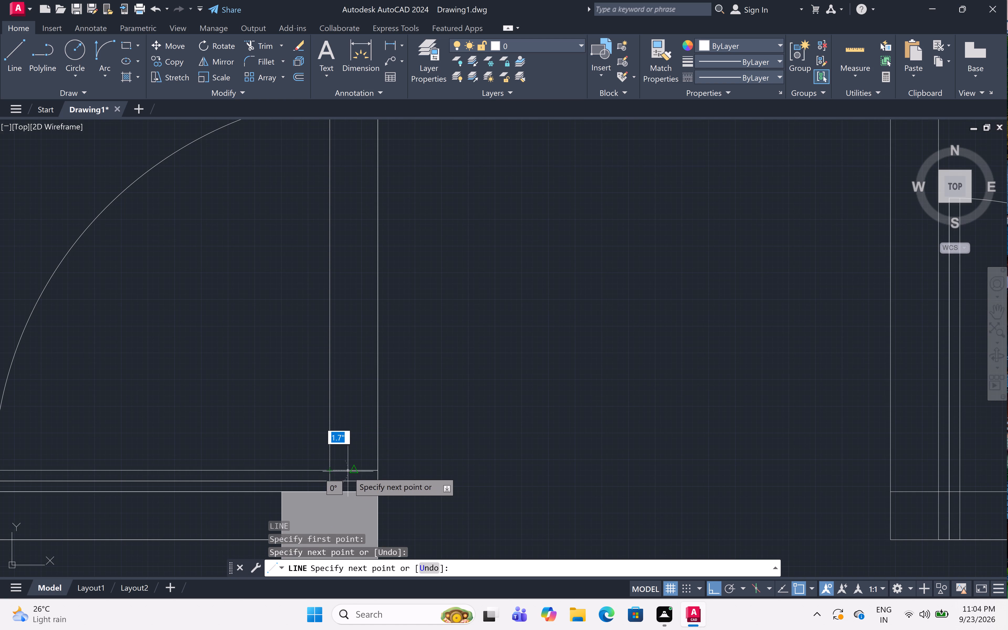
pyautogui.moveTo(355, 471); pyautogui.dragTo(354, 460)
pyautogui.scroll(-3, 356, 276)
pyautogui.scroll(3, 352, 224)
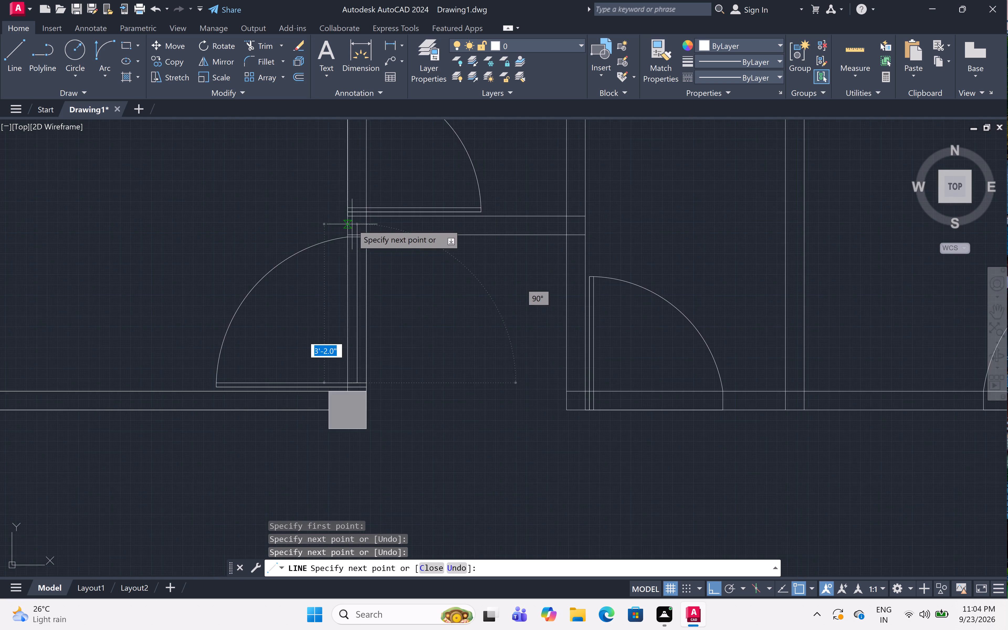
pyautogui.click(361, 244)
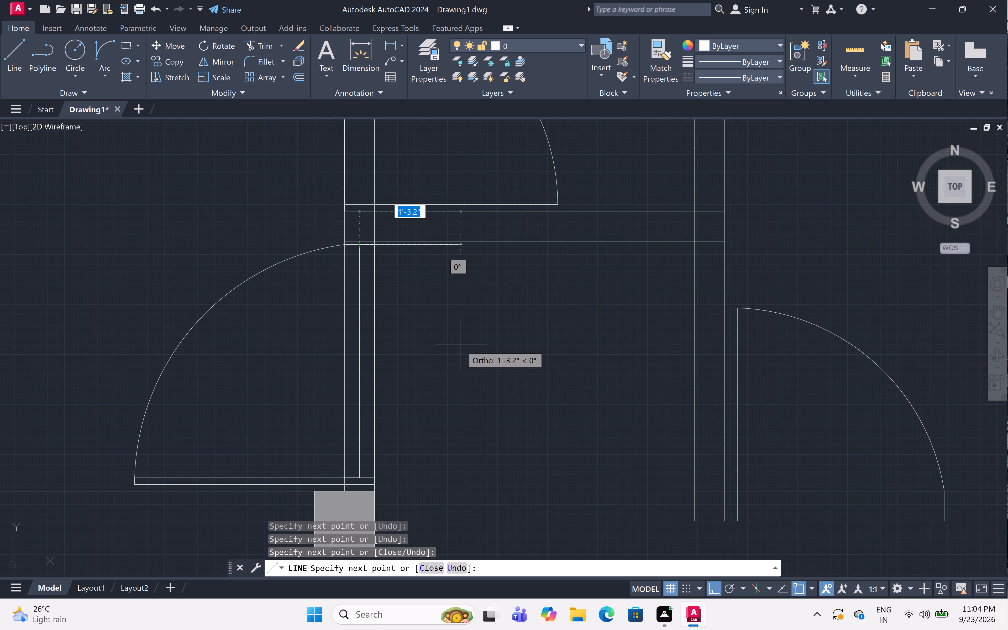
pyautogui.press('space')
pyautogui.scroll(-3, 458, 340)
pyautogui.scroll(4, 443, 263)
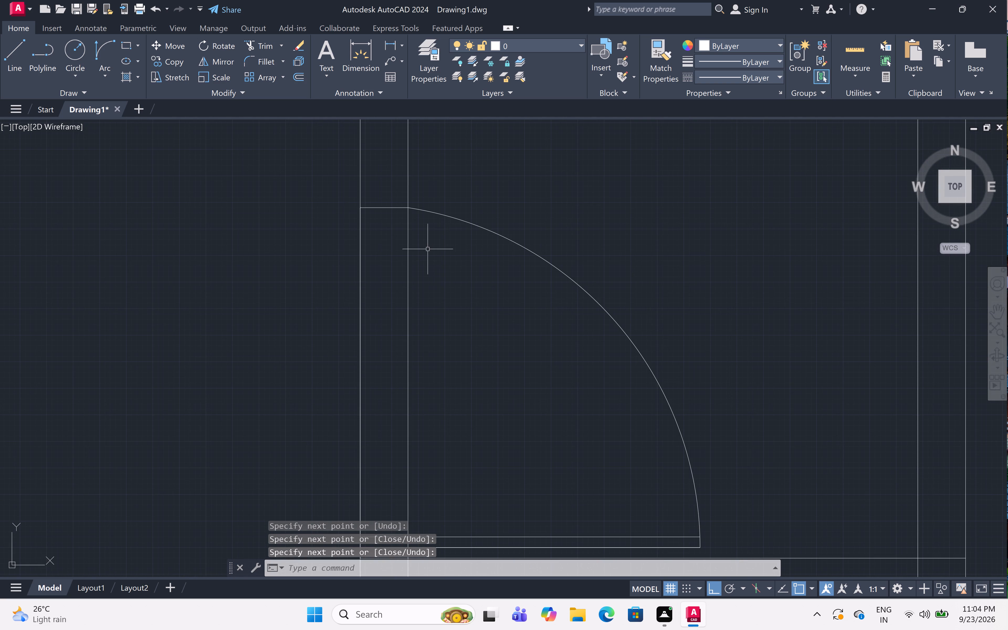
# Draw a line across the small upper room's left partition at the offset door line, continuing from its midpoint up to the door mark's midpoint.
pyautogui.scroll(-2, 418, 246)
pyautogui.press('space')
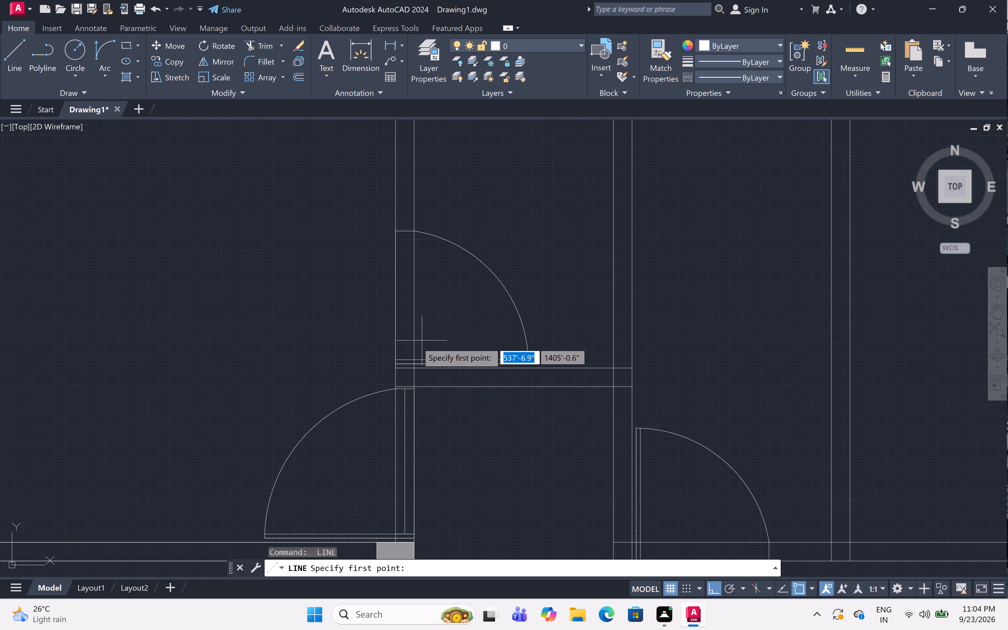
pyautogui.scroll(2, 416, 361)
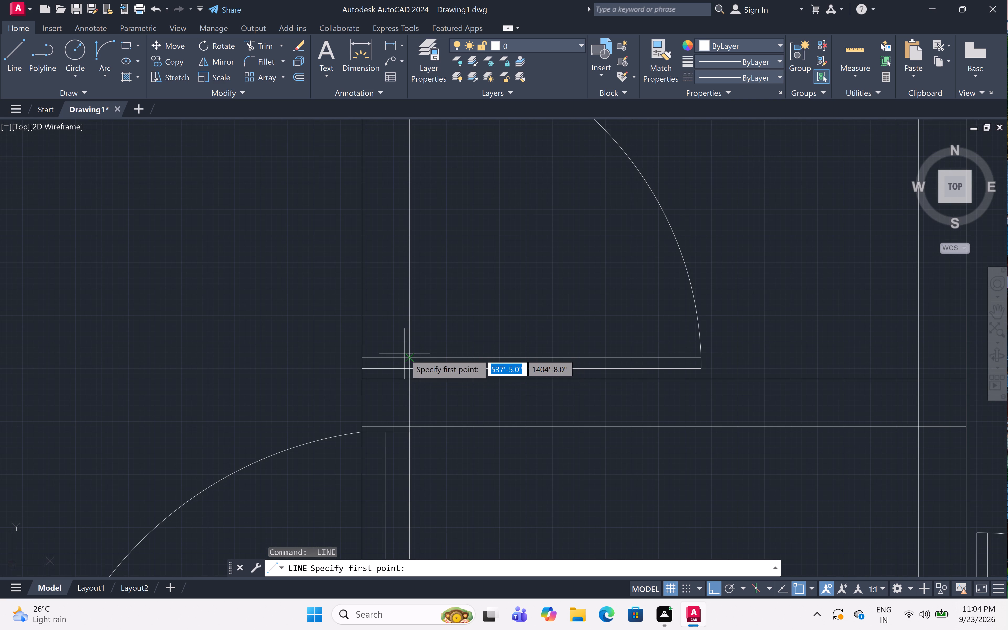
pyautogui.click(411, 358)
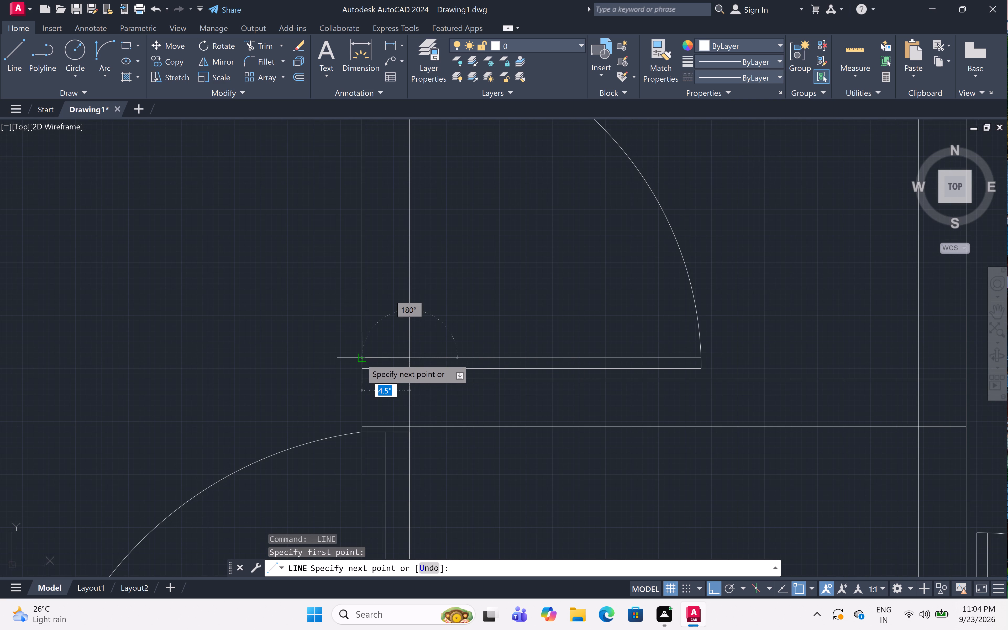
pyautogui.moveTo(361, 359); pyautogui.dragTo(370, 359)
pyautogui.moveTo(387, 359); pyautogui.dragTo(387, 333)
pyautogui.scroll(-3, 388, 236)
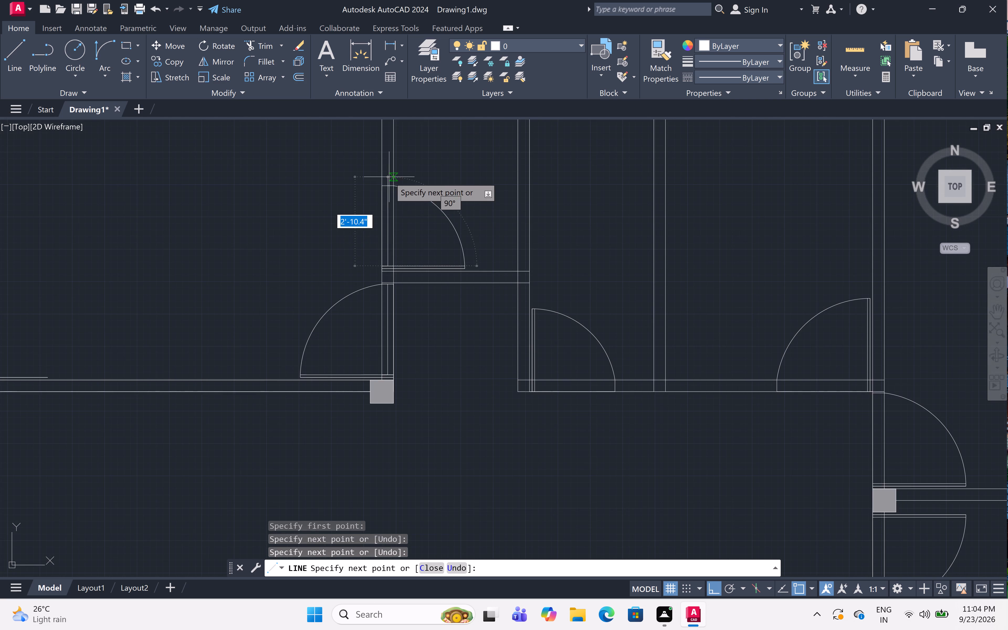
pyautogui.scroll(4, 389, 177)
pyautogui.click(380, 211)
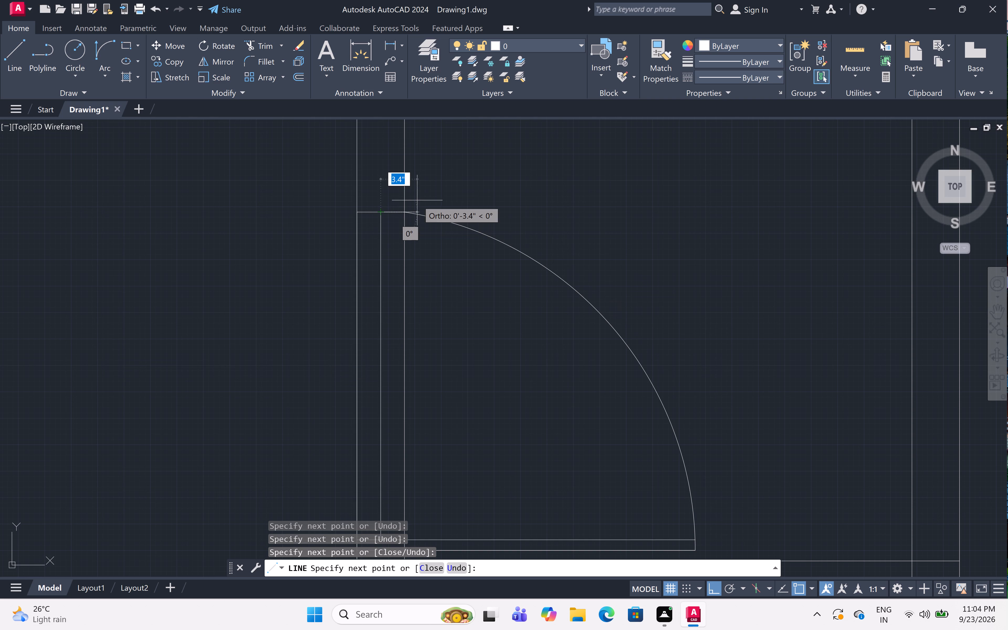
pyautogui.press('space')
# In the upper-middle left door opening, draw a line across the bottom partition at the offset door line, continuing from its midpoint to the opposite door mark's midpoint.
pyautogui.press('space')
pyautogui.scroll(-5, 417, 200)
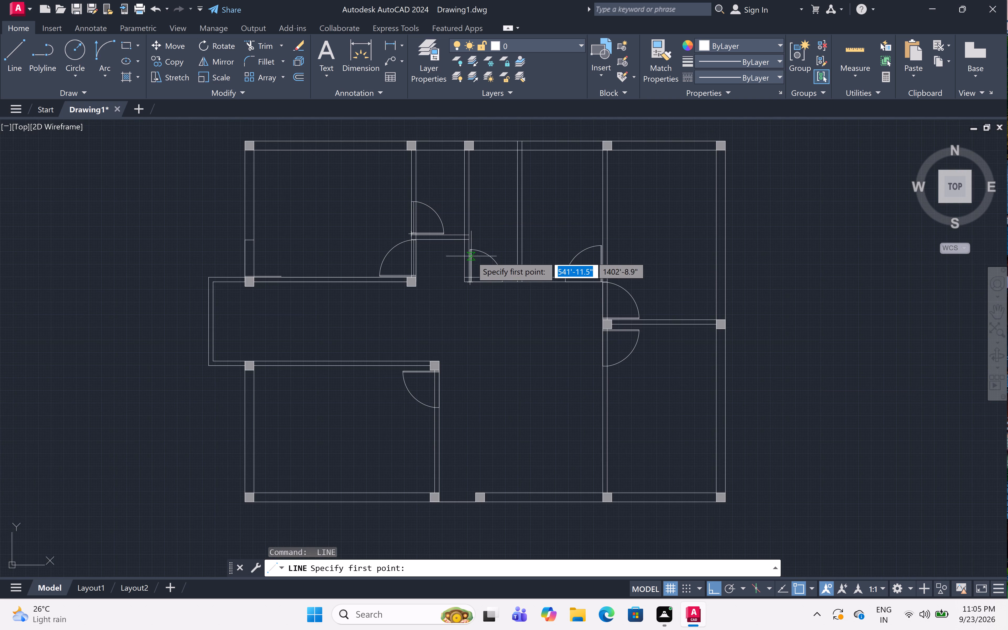
pyautogui.scroll(5, 497, 277)
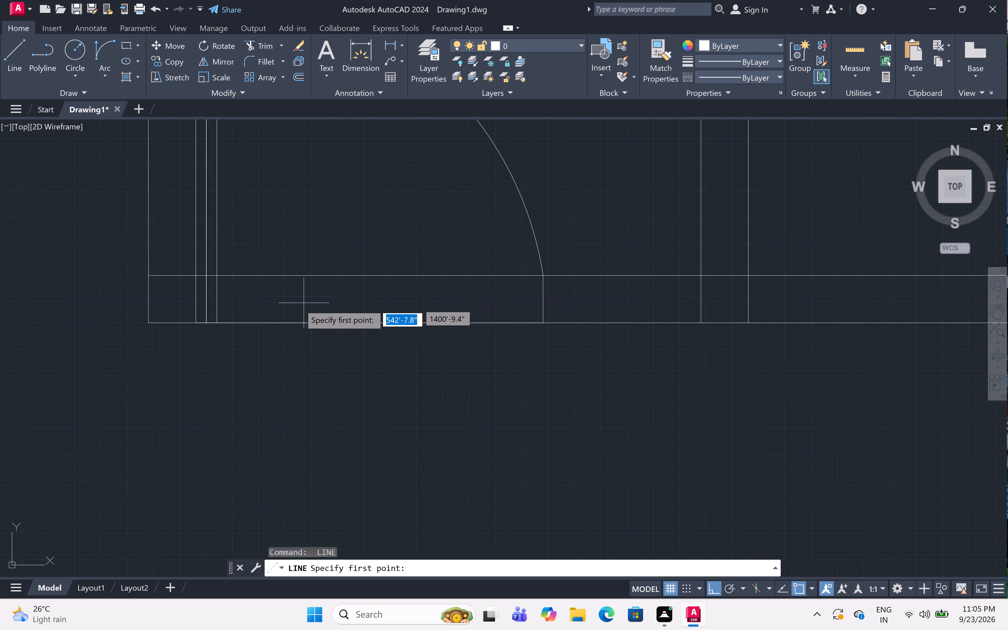
pyautogui.click(218, 324)
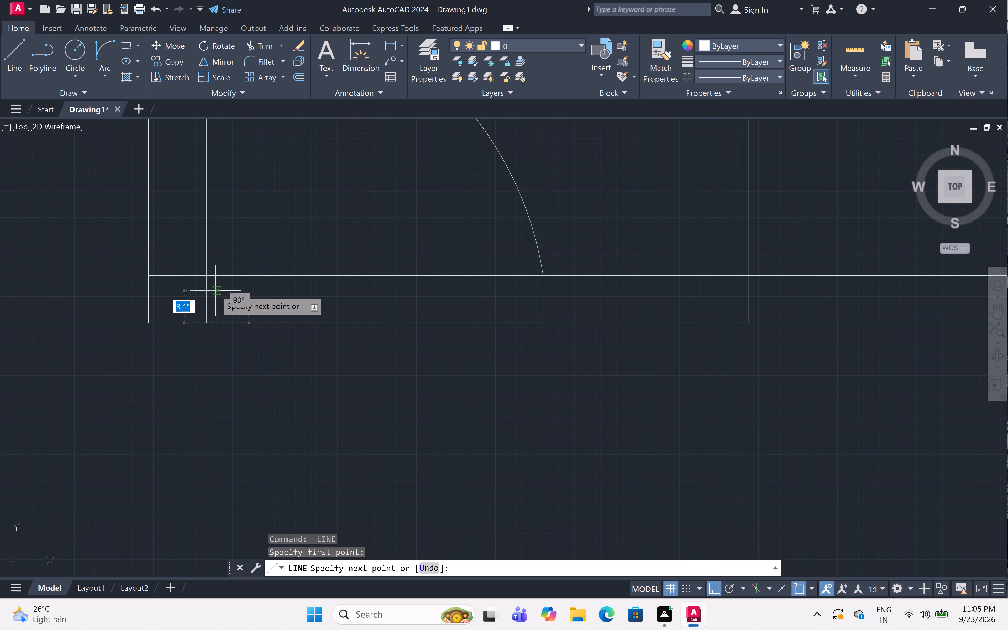
pyautogui.click(216, 275)
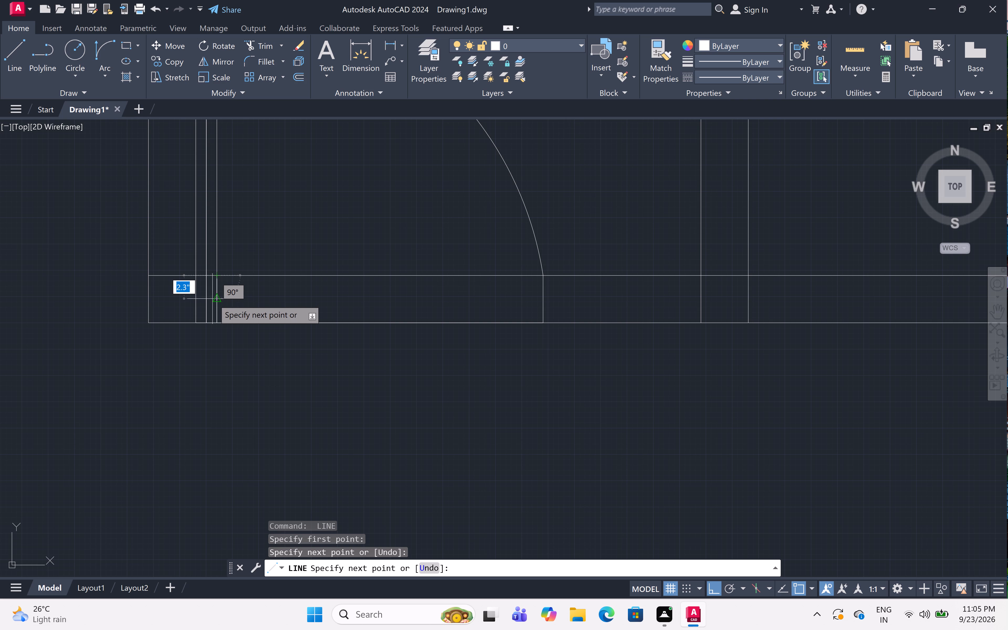
pyautogui.moveTo(215, 301); pyautogui.dragTo(220, 302)
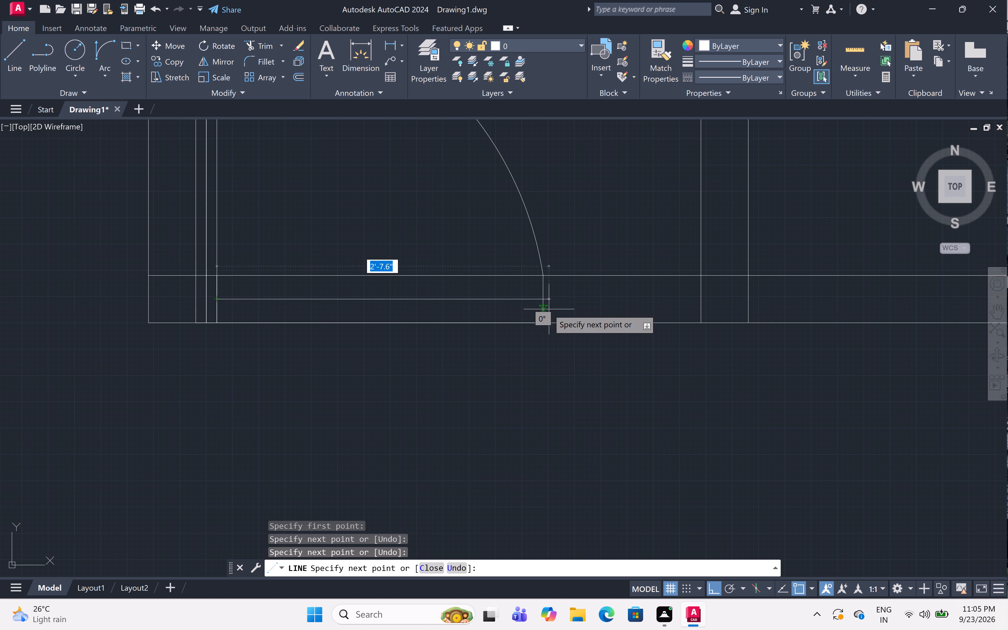
pyautogui.click(542, 301)
pyautogui.press('space')
# In the upper-middle right door opening, draw a line across the bottom partition at the offset door line, continuing from its midpoint to the opposite door mark's midpoint.
pyautogui.scroll(-4, 547, 299)
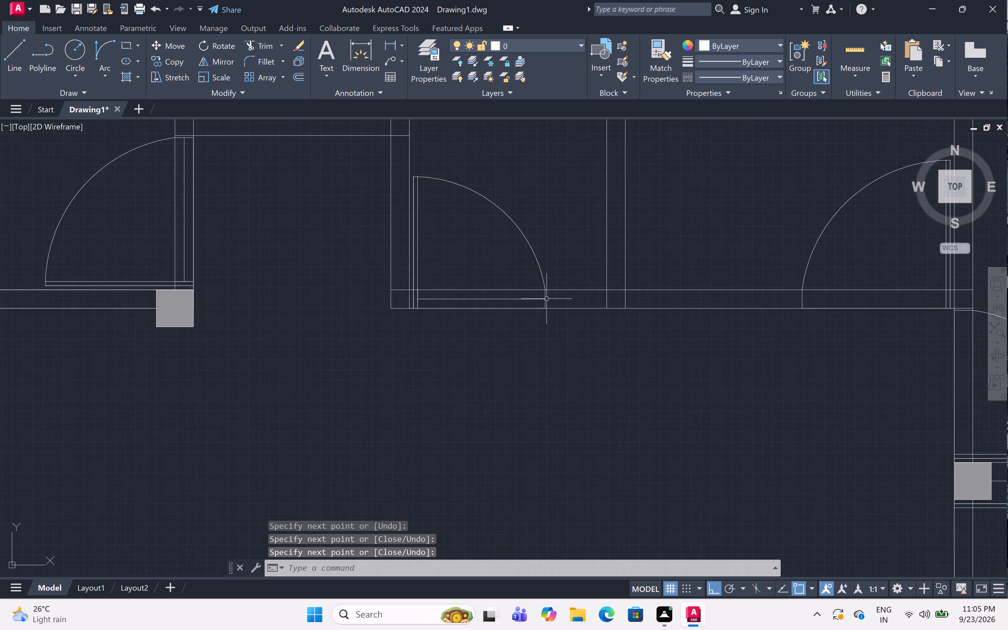
pyautogui.scroll(3, 726, 296)
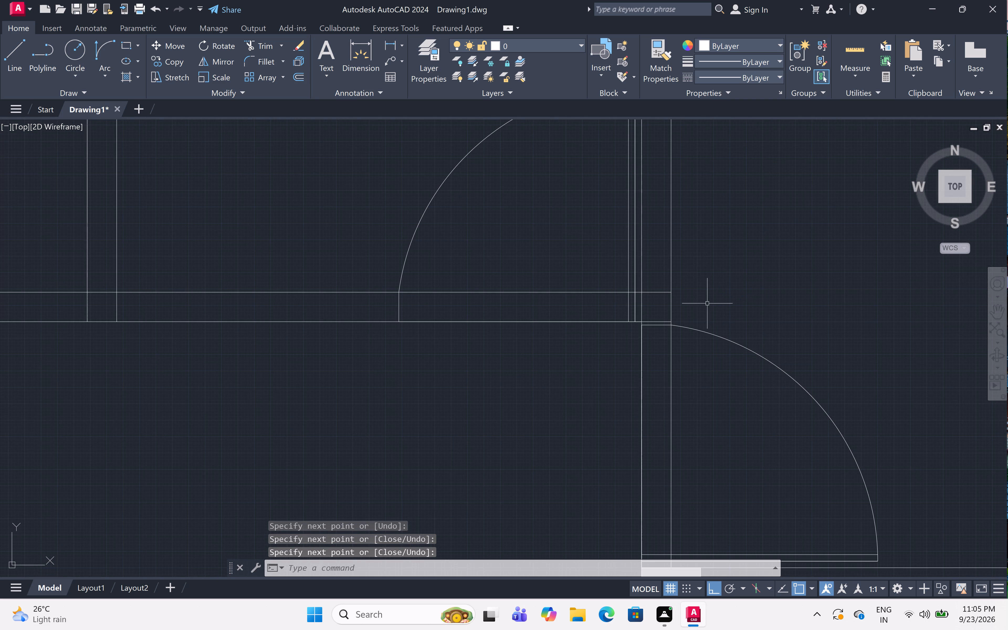
pyautogui.press('space')
pyautogui.scroll(2, 604, 287)
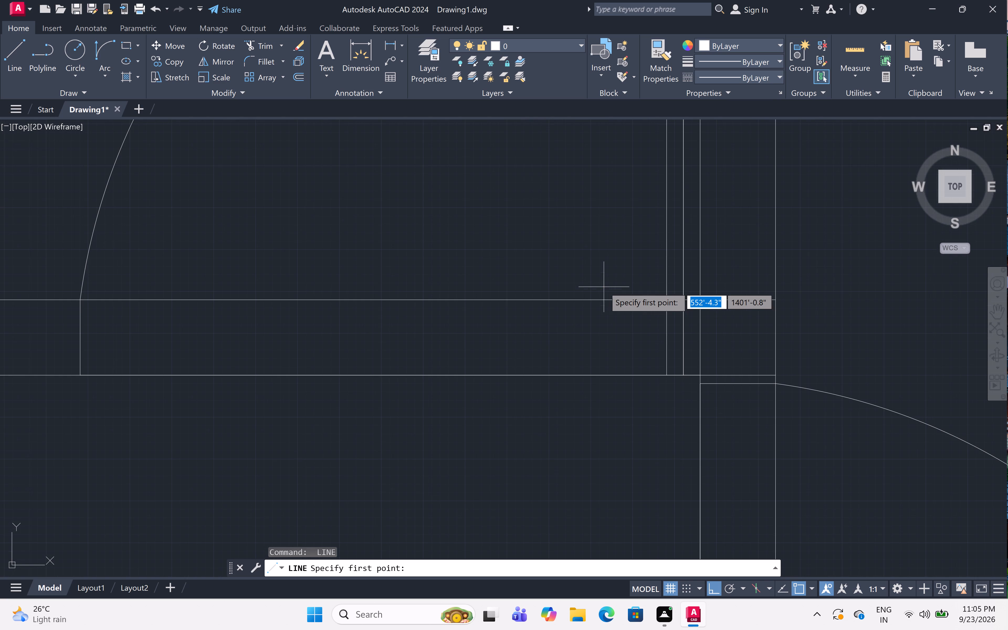
pyautogui.click(664, 298)
pyautogui.moveTo(668, 369); pyautogui.dragTo(668, 366)
pyautogui.click(668, 341)
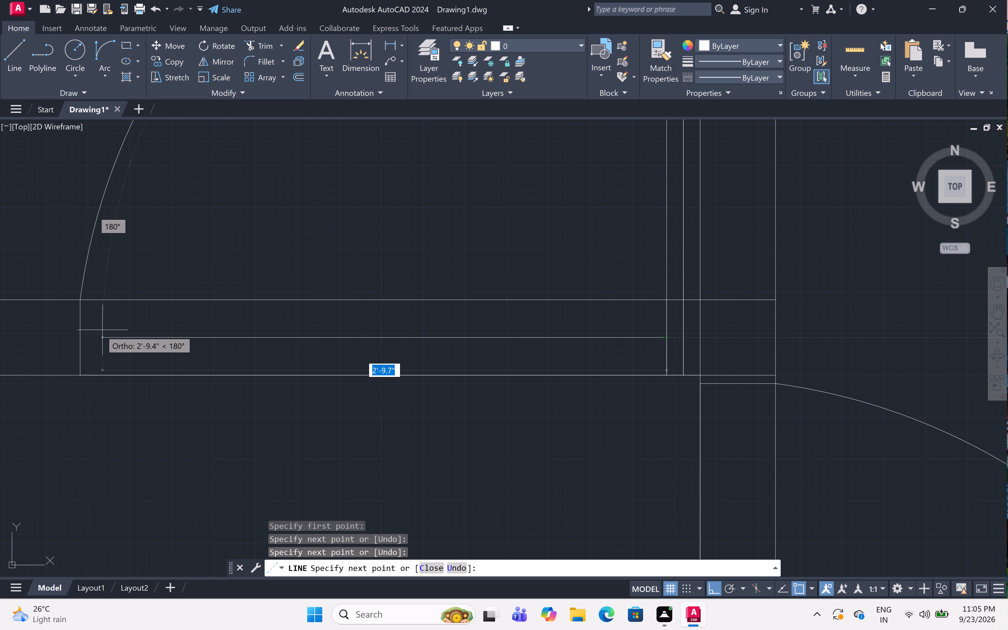
pyautogui.moveTo(83, 335); pyautogui.dragTo(90, 334)
pyautogui.press('space')
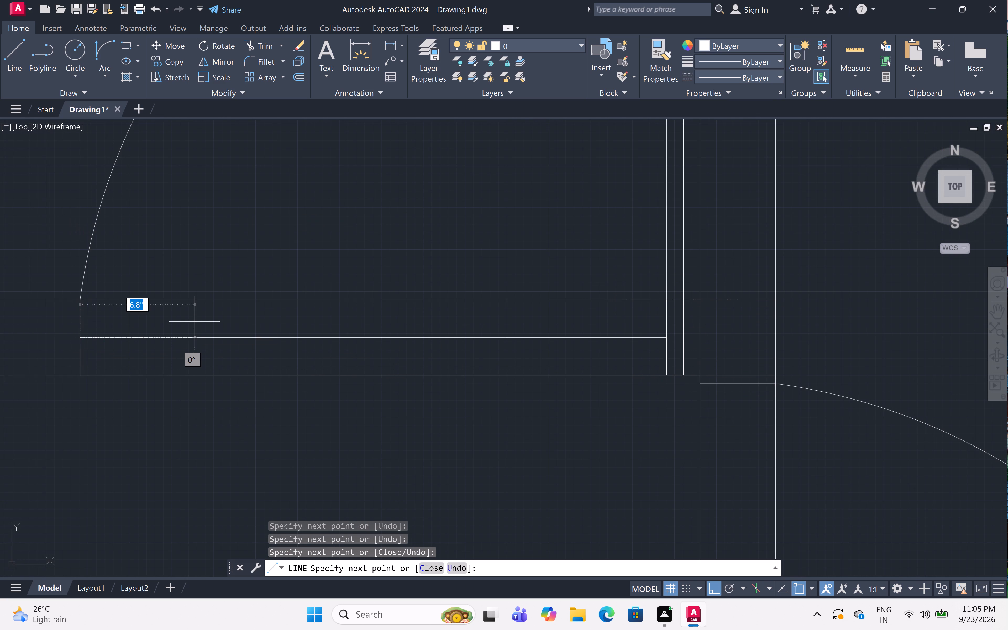
# Draw a line across the upper-right room's left partition at the offset door line, continuing from its midpoint up to the door mark's midpoint.
pyautogui.scroll(-4, 195, 317)
pyautogui.scroll(3, 289, 408)
pyautogui.press('space')
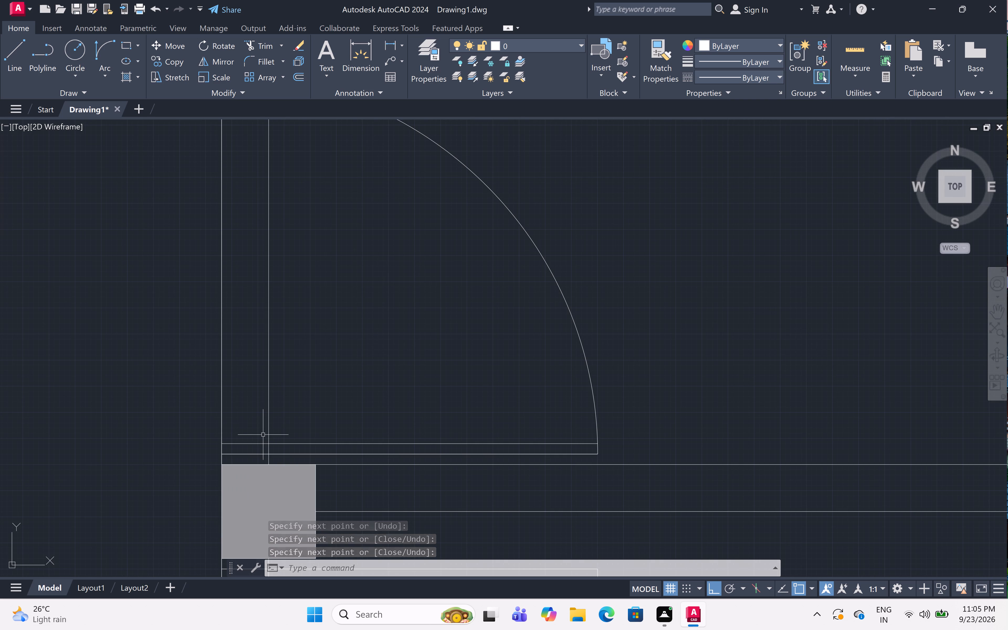
pyautogui.click(270, 442)
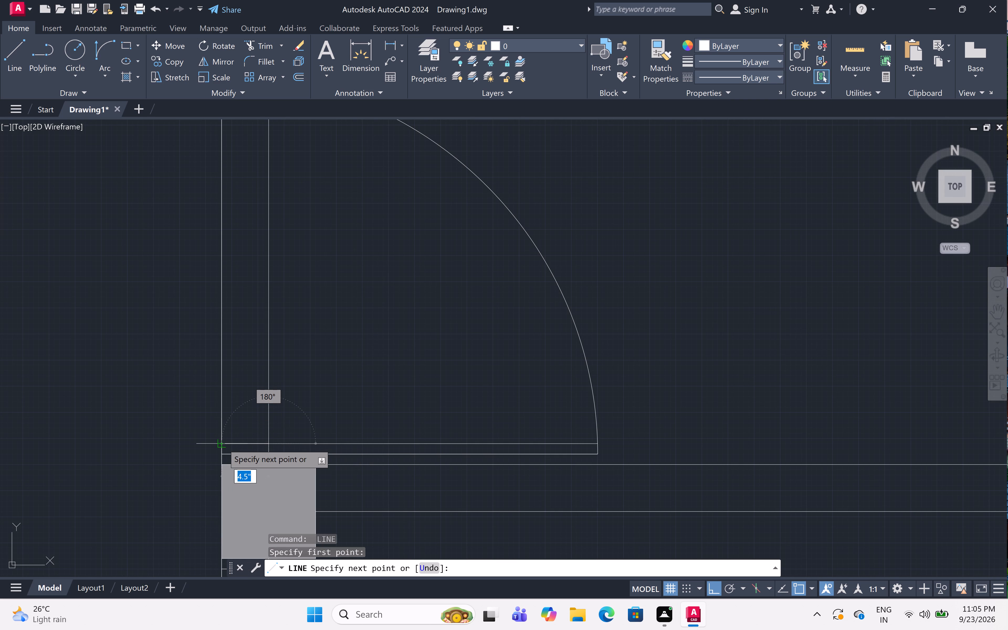
pyautogui.click(222, 444)
pyautogui.moveTo(248, 447); pyautogui.dragTo(248, 445)
pyautogui.scroll(-3, 244, 338)
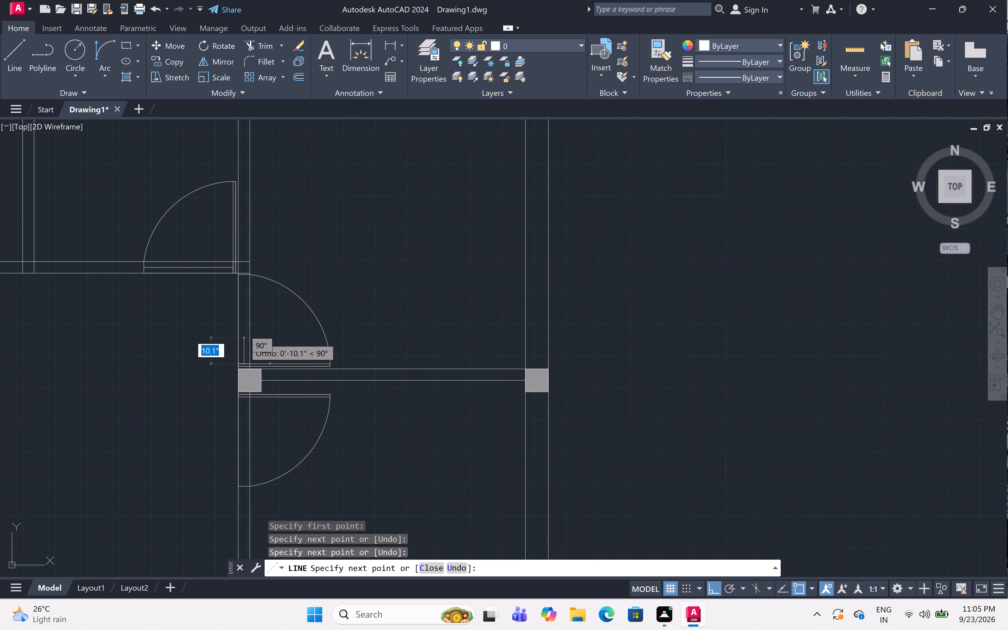
pyautogui.scroll(4, 242, 279)
pyautogui.click(250, 244)
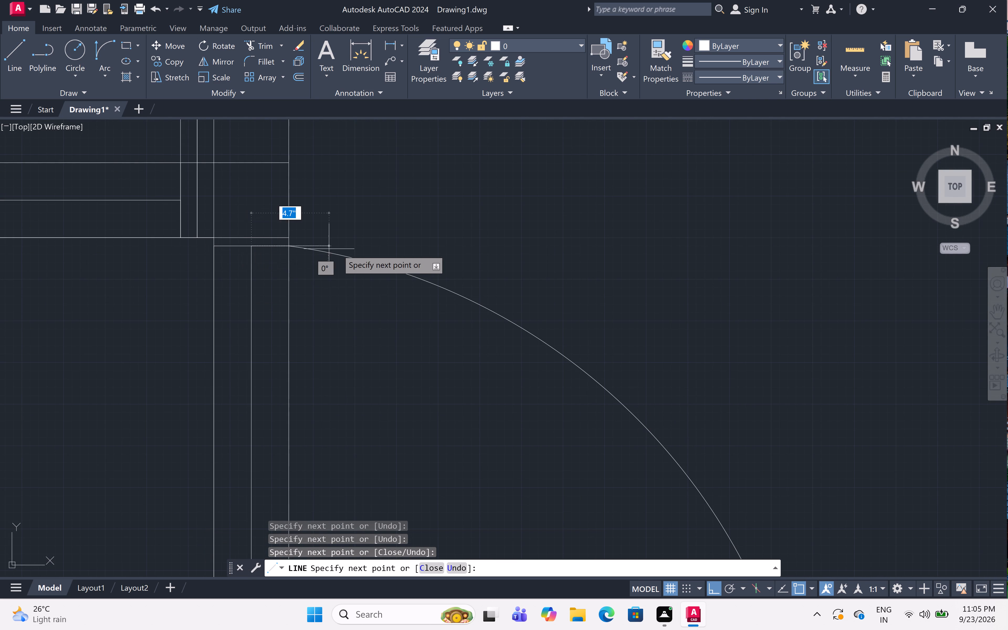
pyautogui.press('space')
# Draw a line across the lower-right room's left partition at the offset door line, continuing from its midpoint about 2'-11" down to the door mark's midpoint.
pyautogui.scroll(-5, 339, 250)
pyautogui.scroll(4, 357, 367)
pyautogui.scroll(-1, 352, 365)
pyautogui.press('space')
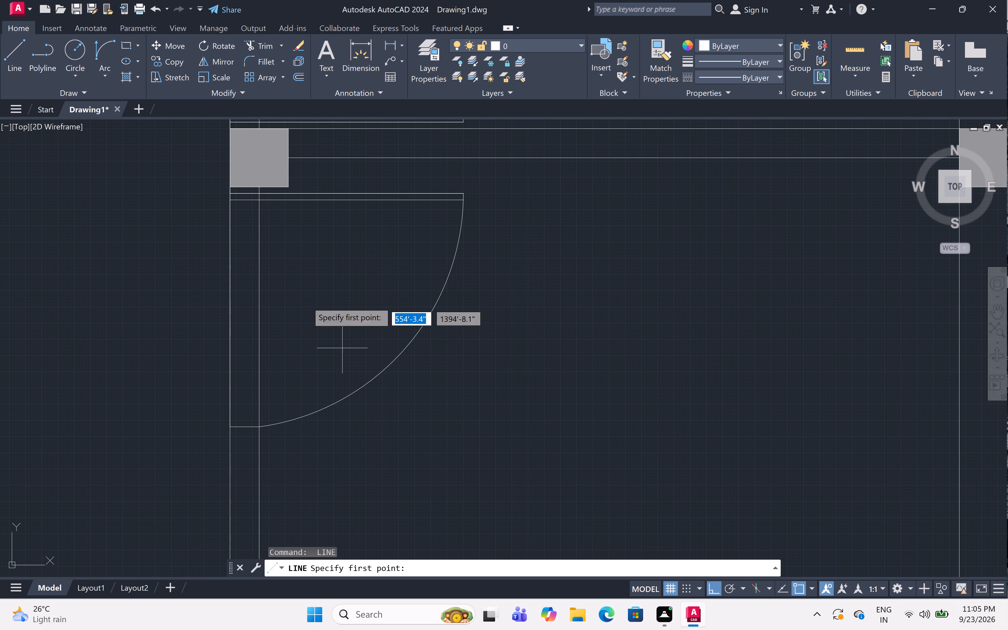
pyautogui.scroll(2, 235, 194)
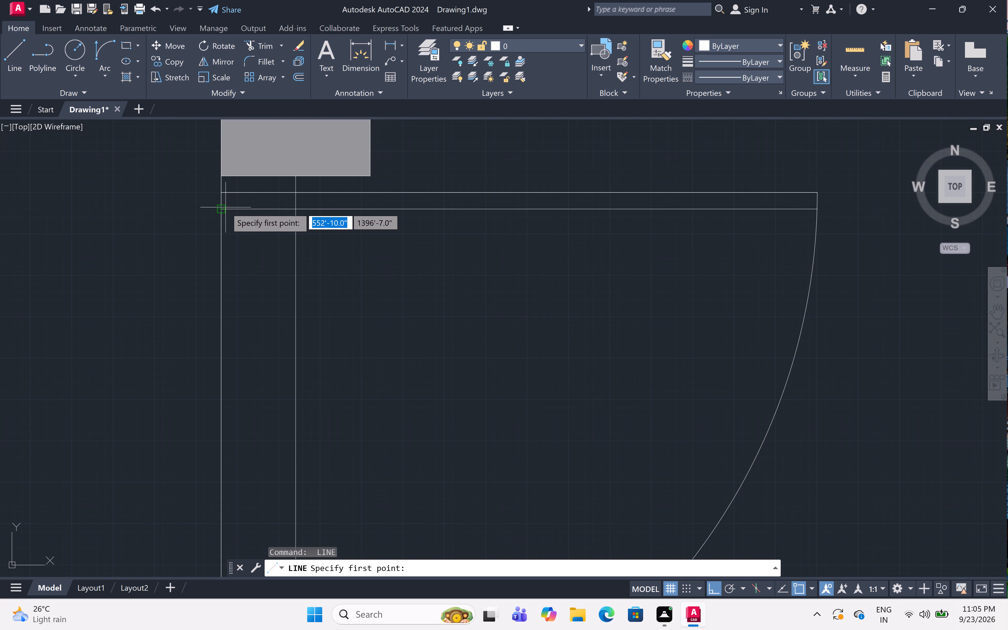
pyautogui.click(223, 207)
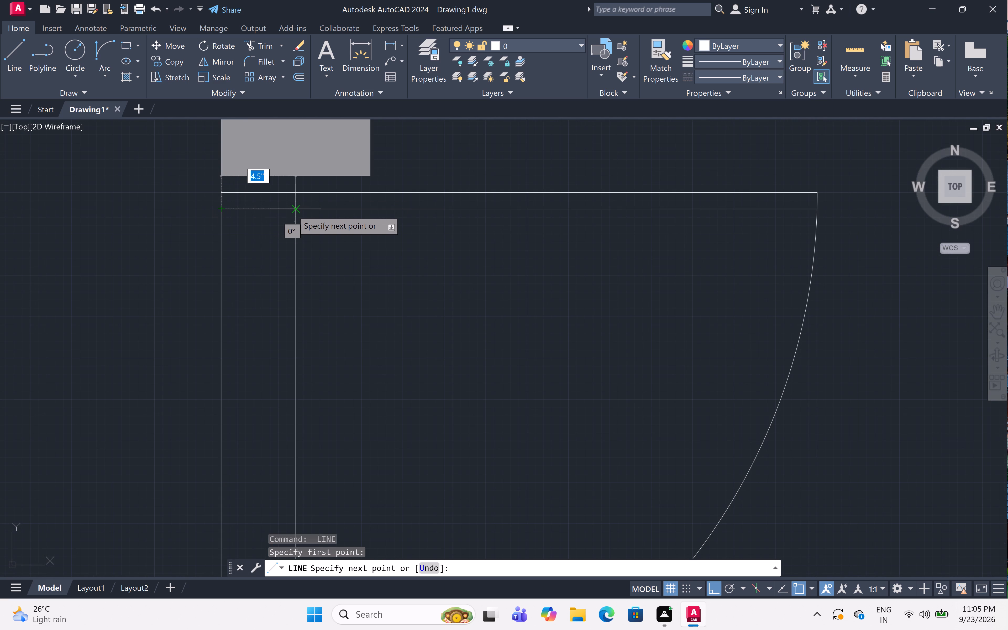
pyautogui.click(292, 210)
pyautogui.click(259, 207)
pyautogui.scroll(-5, 244, 281)
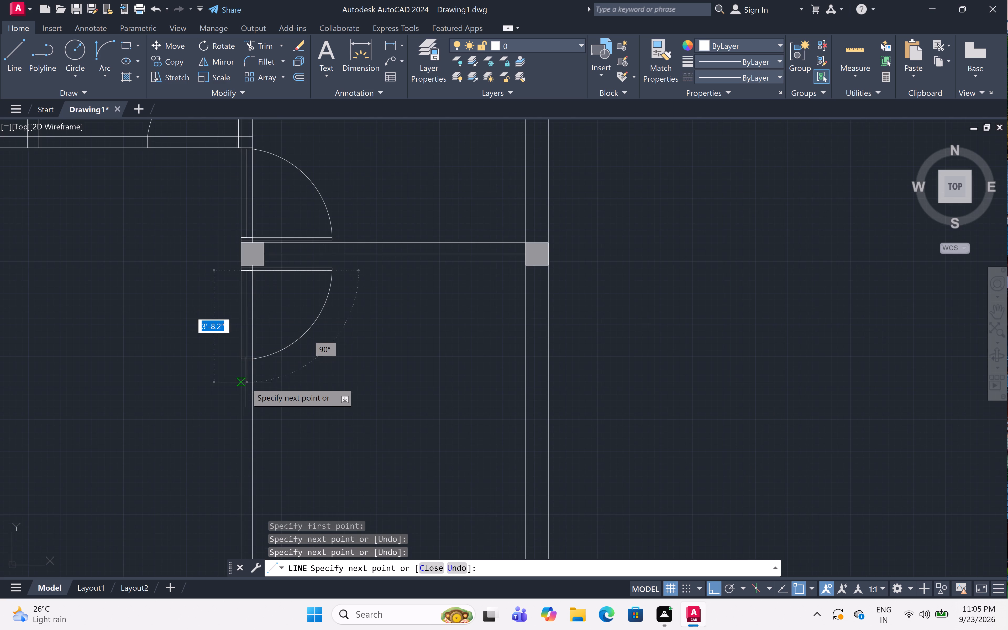
pyautogui.scroll(5, 245, 353)
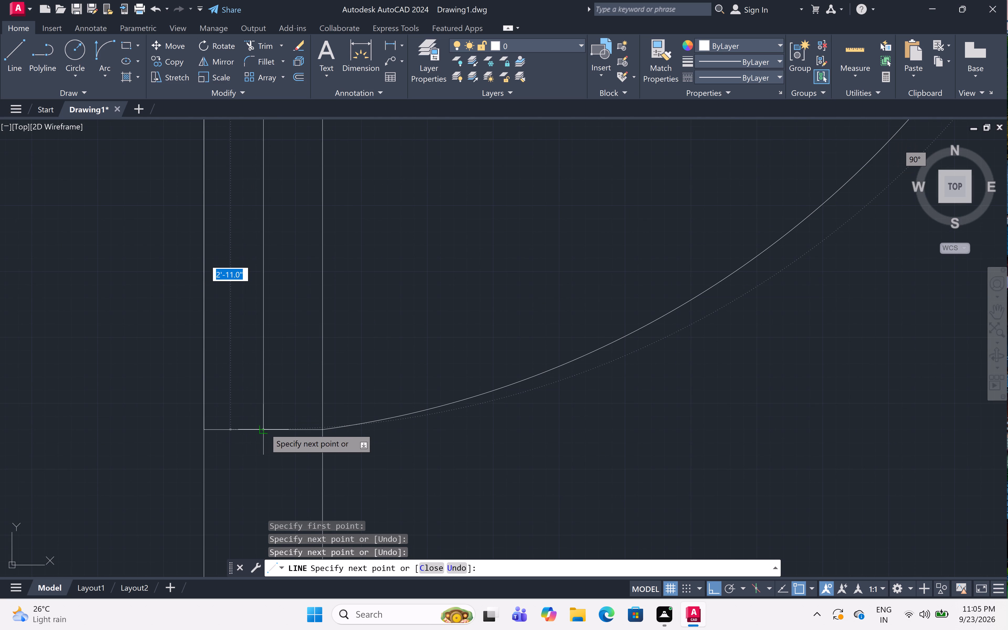
pyautogui.moveTo(265, 428); pyautogui.dragTo(268, 425)
pyautogui.press('Escape')
# Draw a line across the lower-left room's right partition at the offset door line, continuing from its midpoint down to the door mark's midpoint.
pyautogui.scroll(-9, 311, 365)
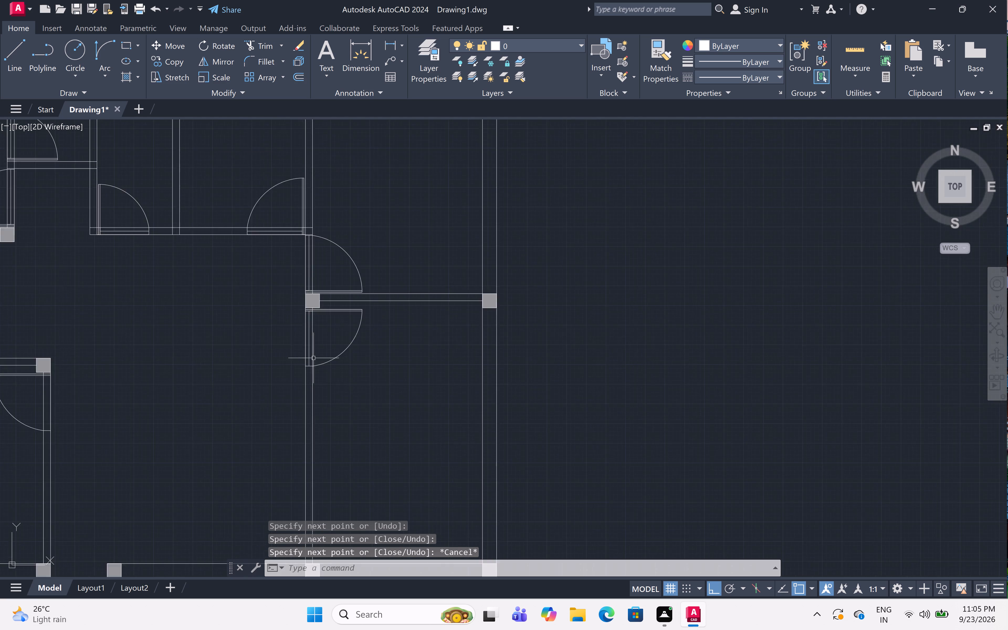
pyautogui.scroll(3, 314, 358)
pyautogui.scroll(-2, 314, 358)
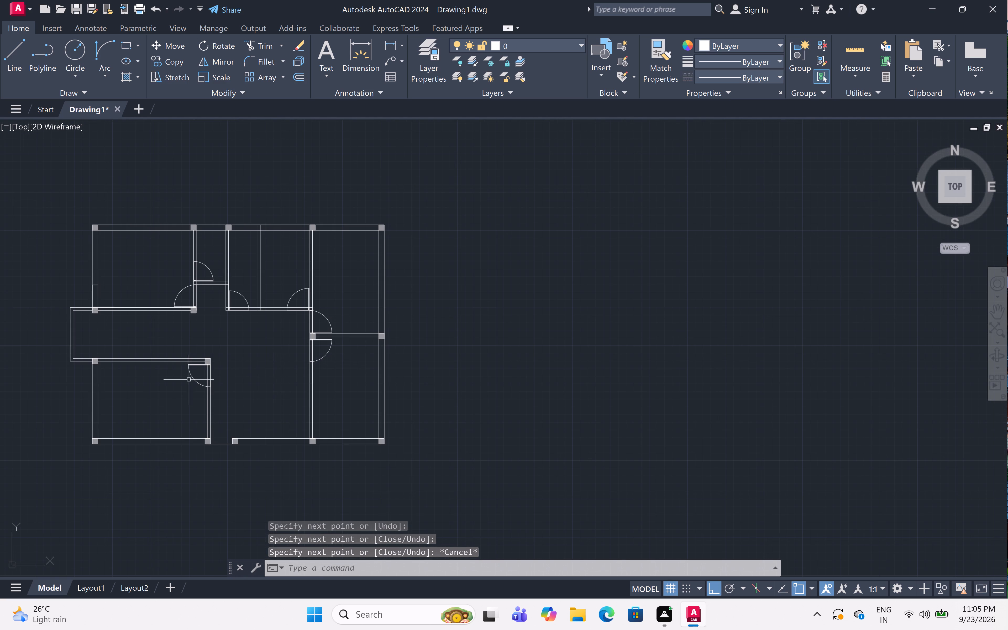
pyautogui.scroll(5, 188, 380)
pyautogui.scroll(-1, 270, 329)
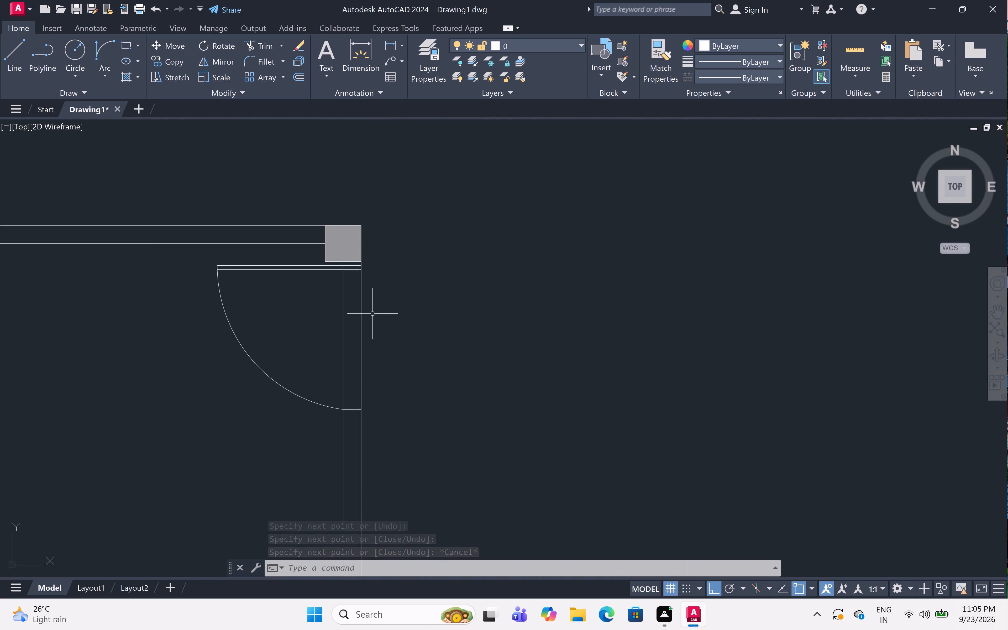
pyautogui.press('space')
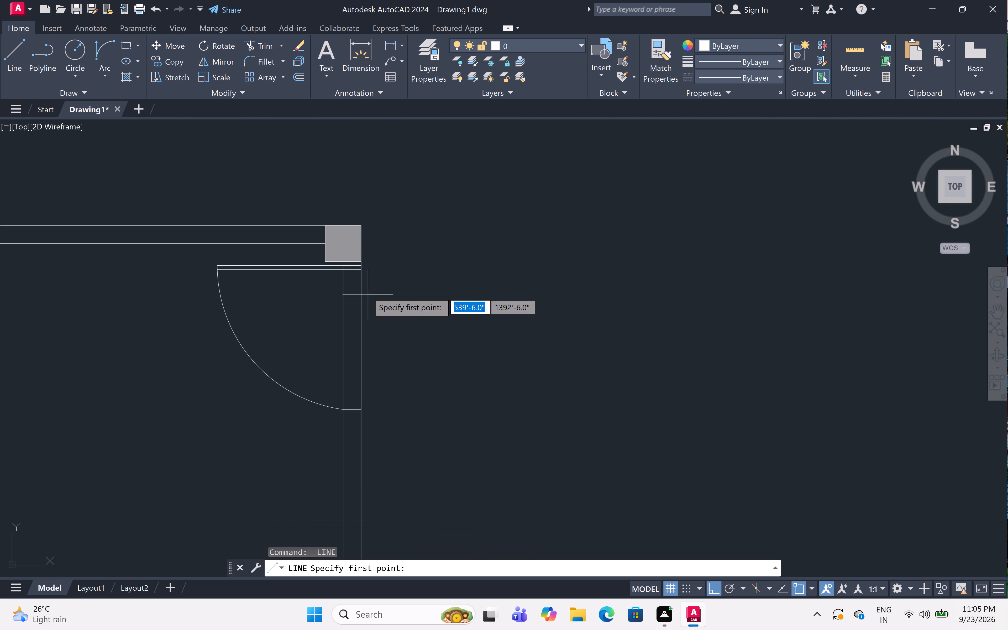
pyautogui.scroll(2, 361, 271)
pyautogui.click(361, 271)
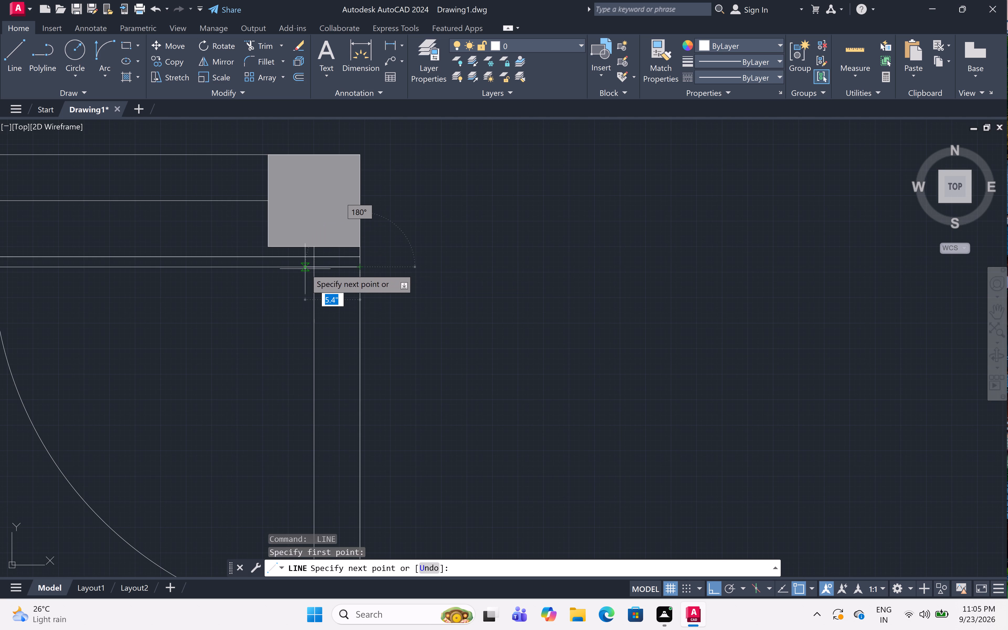
pyautogui.click(312, 266)
pyautogui.moveTo(337, 267); pyautogui.dragTo(339, 280)
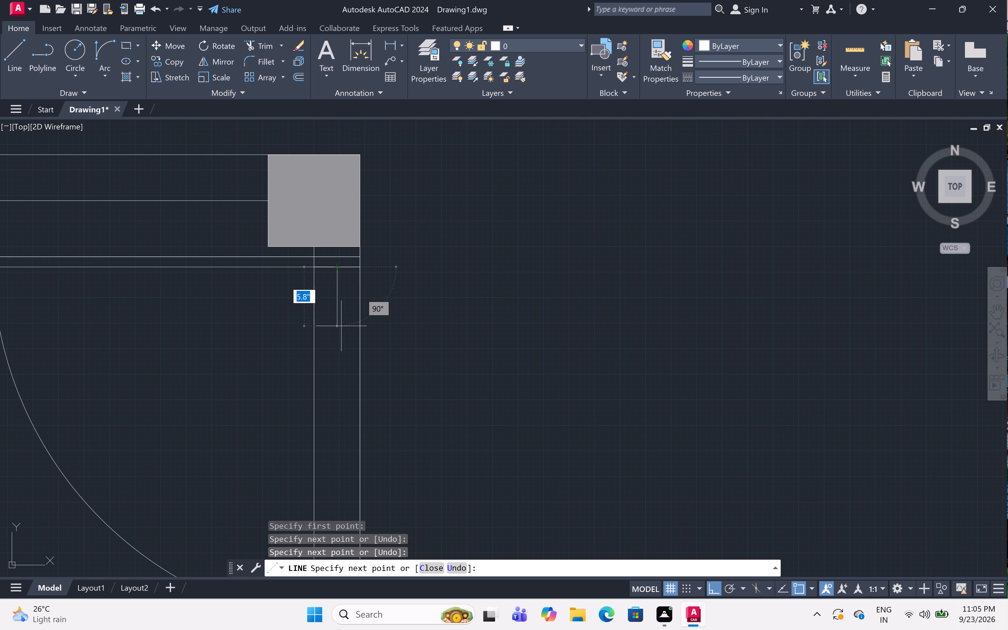
pyautogui.scroll(-4, 345, 368)
pyautogui.scroll(5, 347, 403)
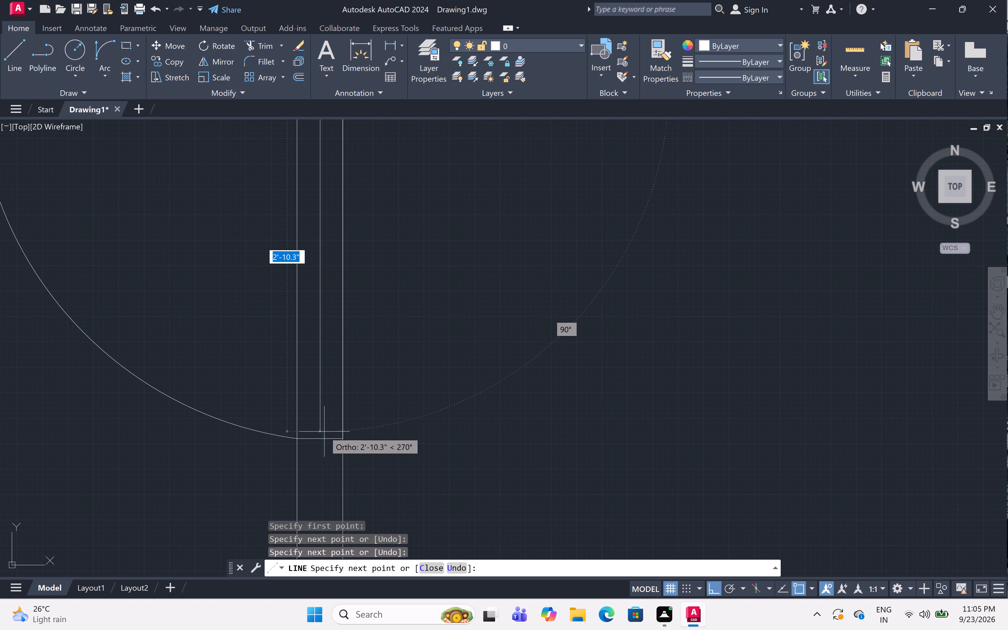
pyautogui.moveTo(321, 438); pyautogui.dragTo(340, 434)
pyautogui.press('Escape')
# Draw a vertical line between the inner wall faces of the left projecting bay, just right of its two left grey junction squares.
pyautogui.scroll(-4, 444, 397)
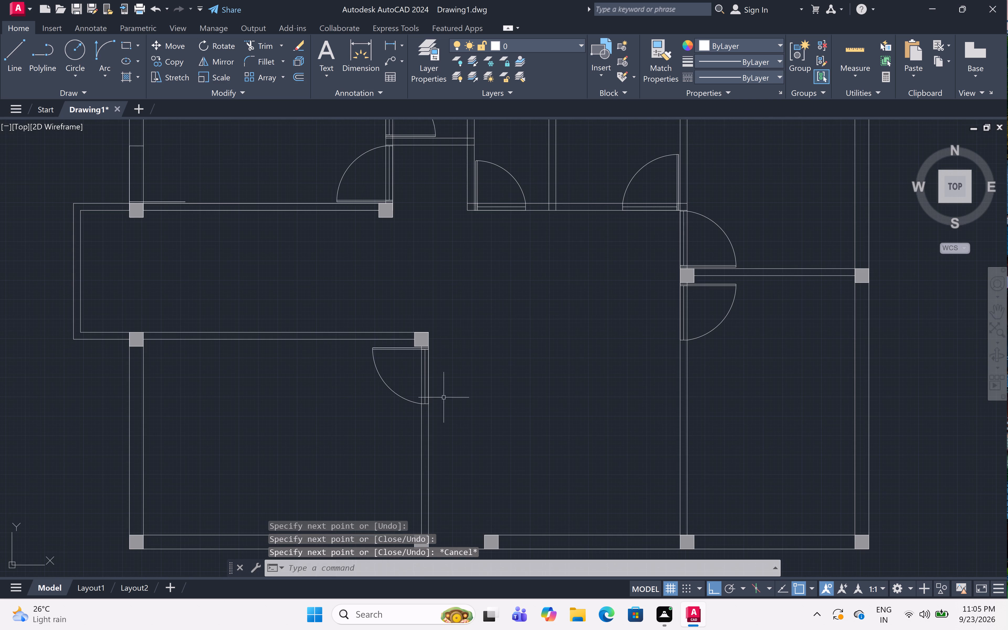
pyautogui.scroll(-1, 466, 345)
pyautogui.moveTo(493, 349); pyautogui.dragTo(478, 339, button='middle')
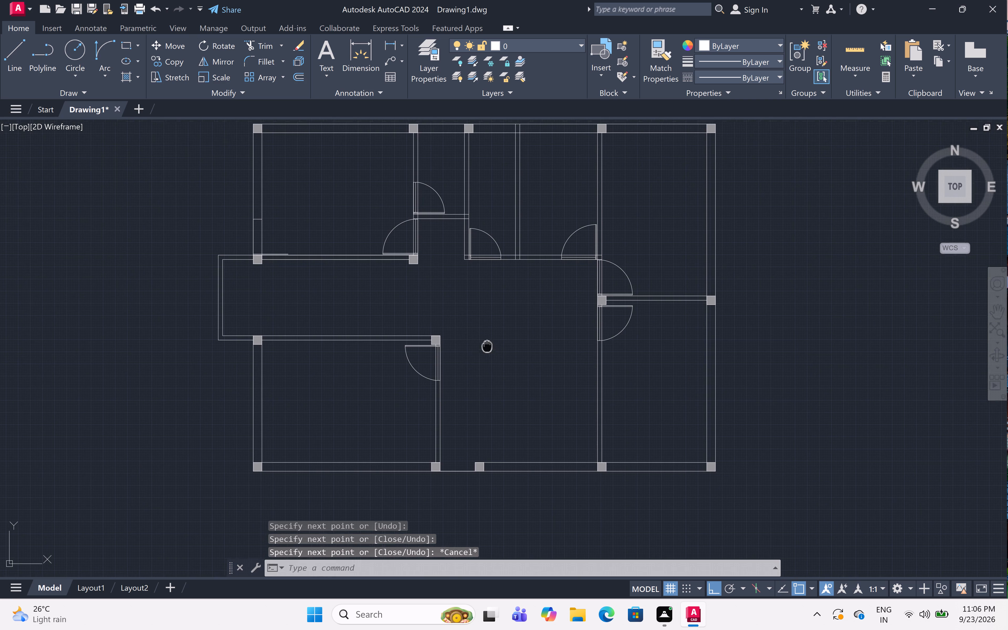
pyautogui.moveTo(478, 339); pyautogui.dragTo(454, 327, button='middle')
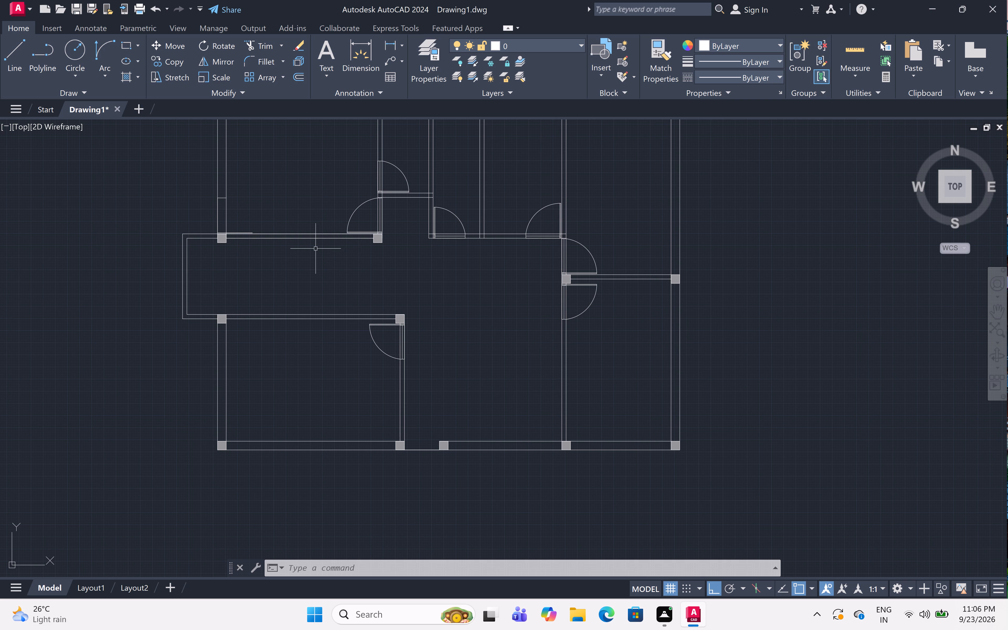
pyautogui.write('l')
pyautogui.press('space')
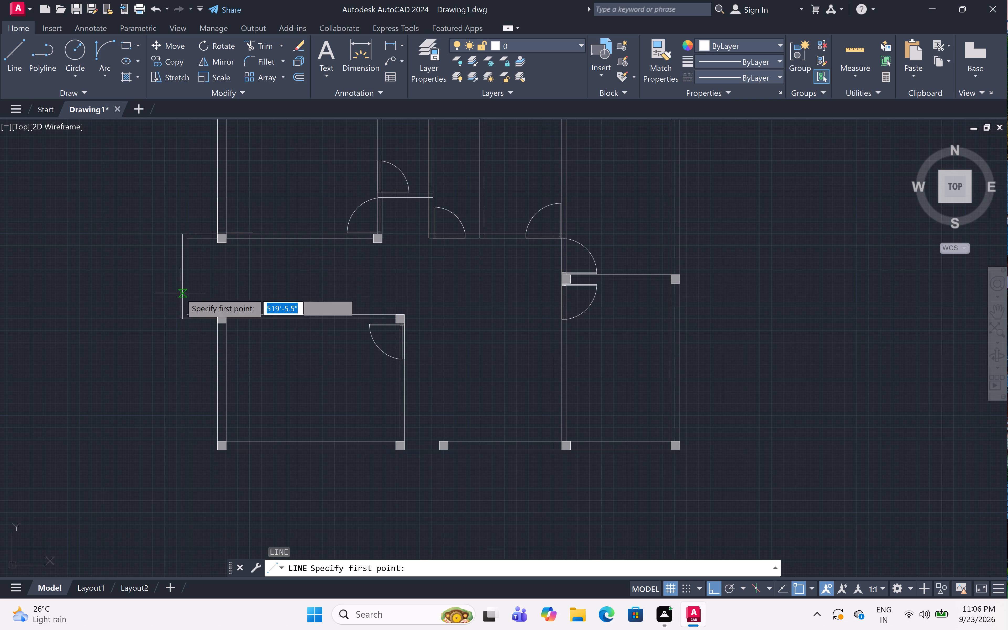
pyautogui.scroll(3, 247, 241)
pyautogui.scroll(-1, 221, 235)
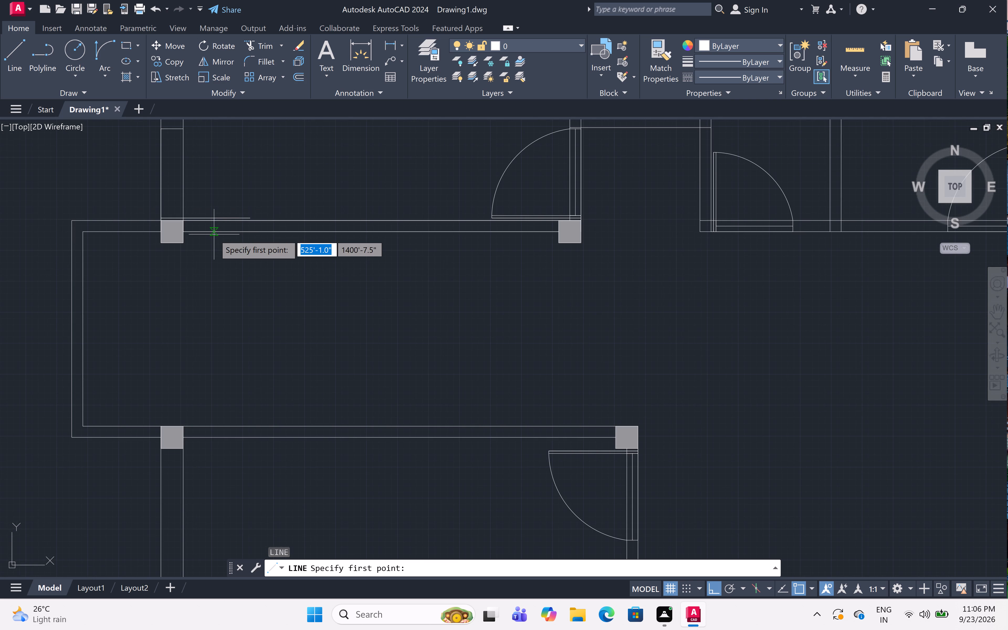
pyautogui.click(214, 234)
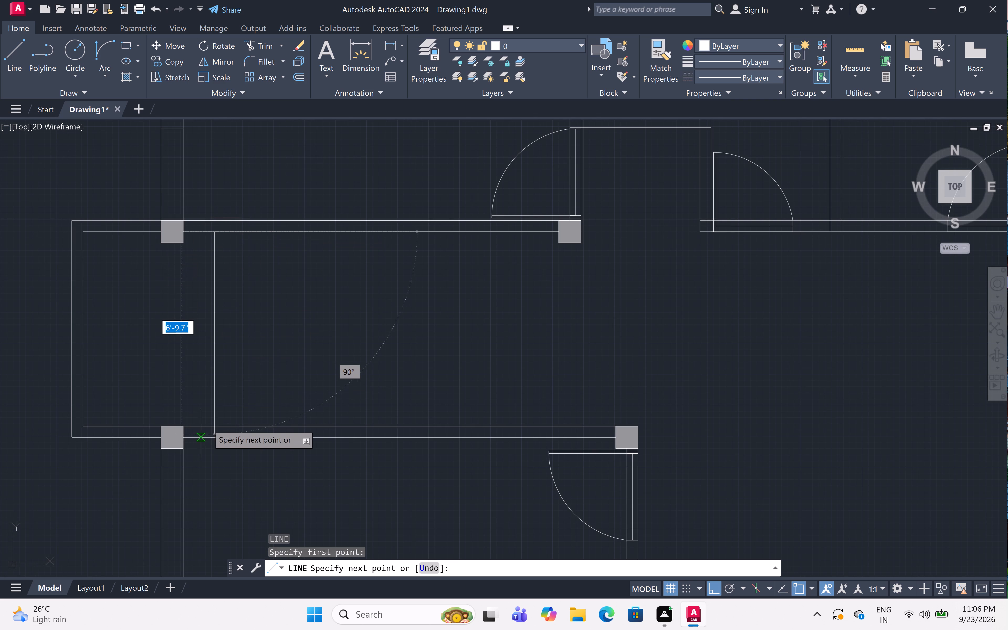
pyautogui.click(212, 427)
pyautogui.press('Escape')
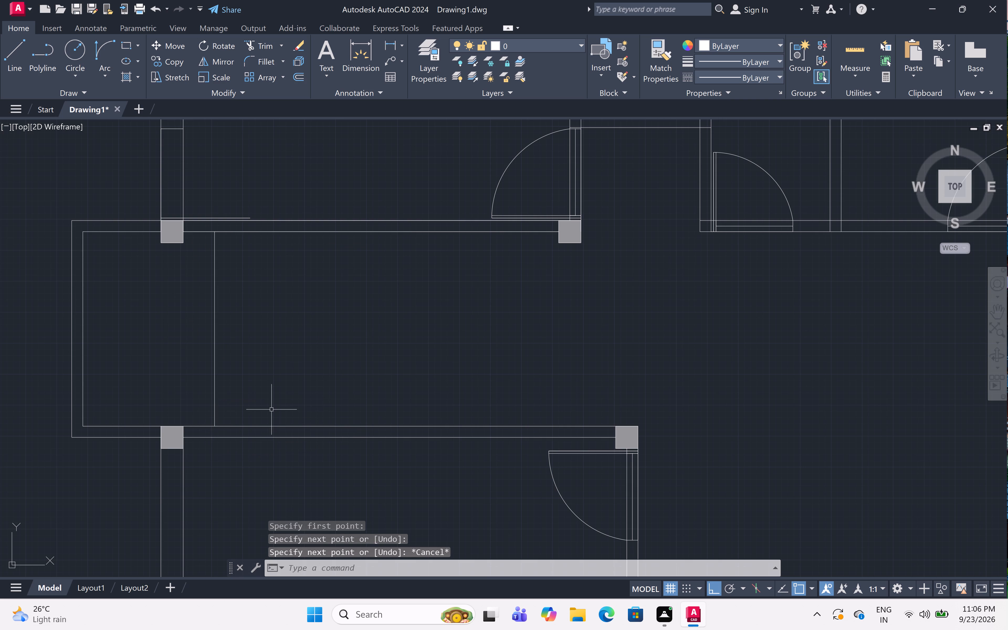
# Offset the bay's vertical line 10" to the right five times in succession, each copy from the previous one, as stair treads.
pyautogui.write('off 10')
pyautogui.hotkey('shift', '"')
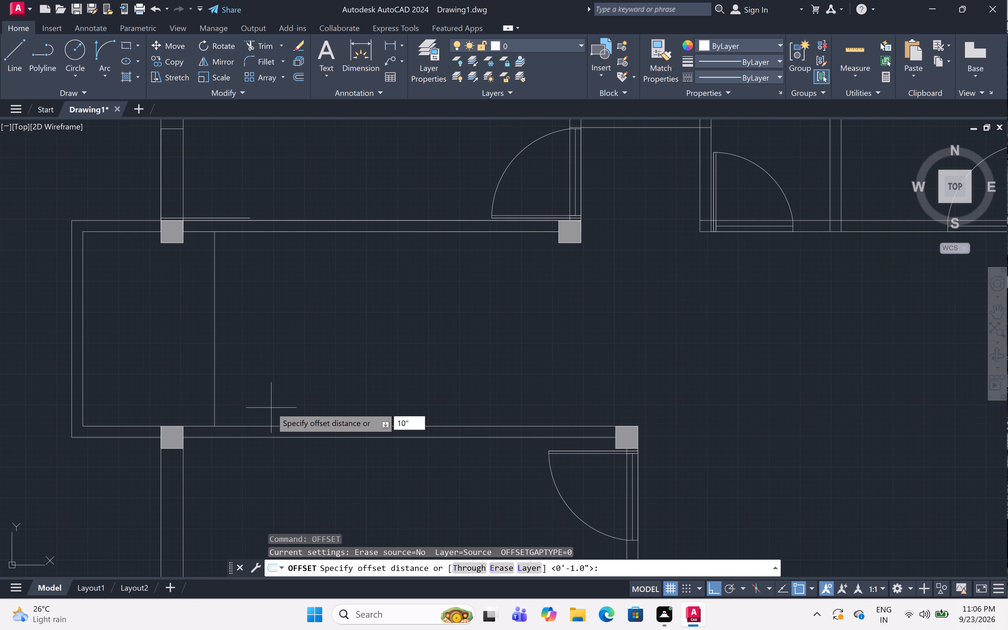
pyautogui.press('space')
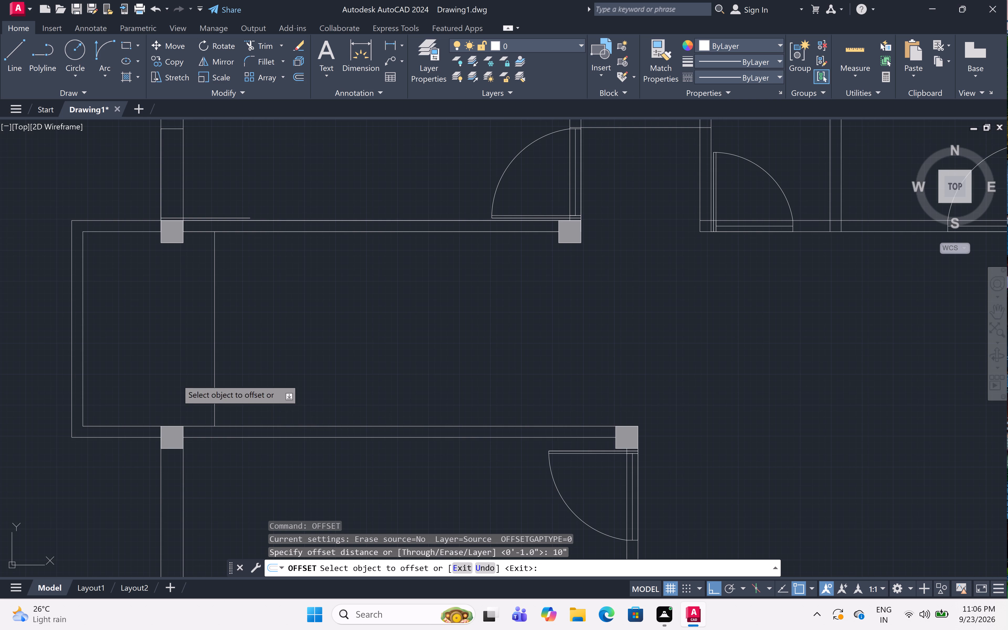
pyautogui.moveTo(214, 373); pyautogui.dragTo(217, 373)
pyautogui.moveTo(296, 378); pyautogui.dragTo(293, 378)
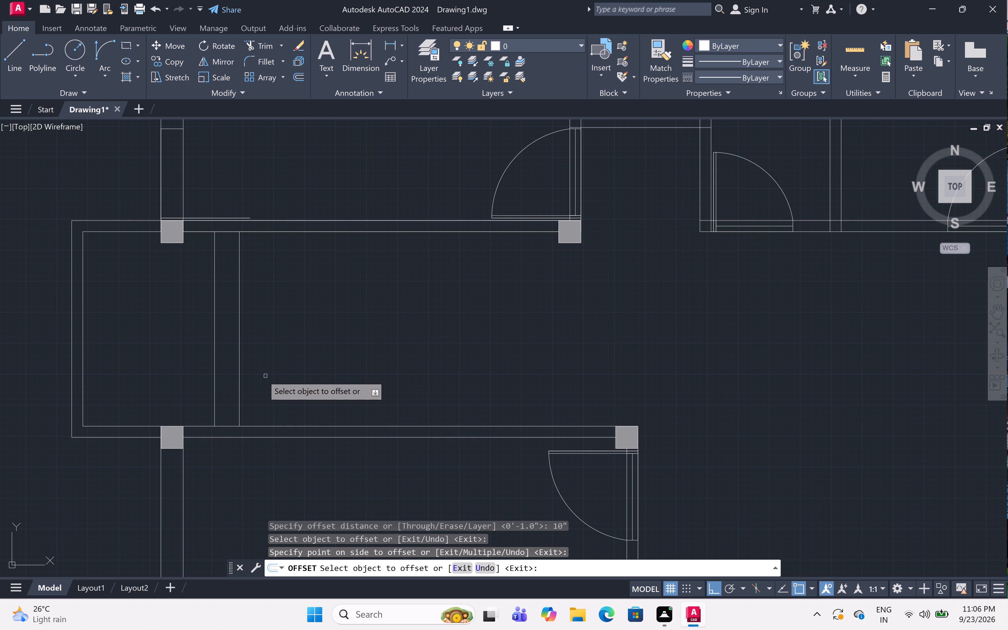
pyautogui.click(240, 379)
pyautogui.click(289, 385)
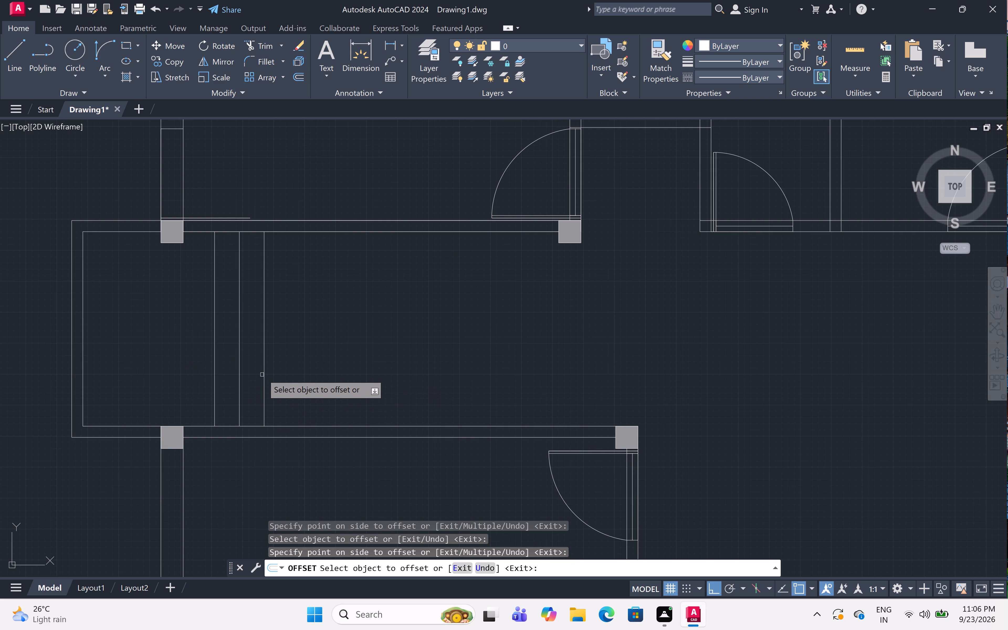
pyautogui.moveTo(264, 374); pyautogui.dragTo(267, 374)
pyautogui.click(348, 375)
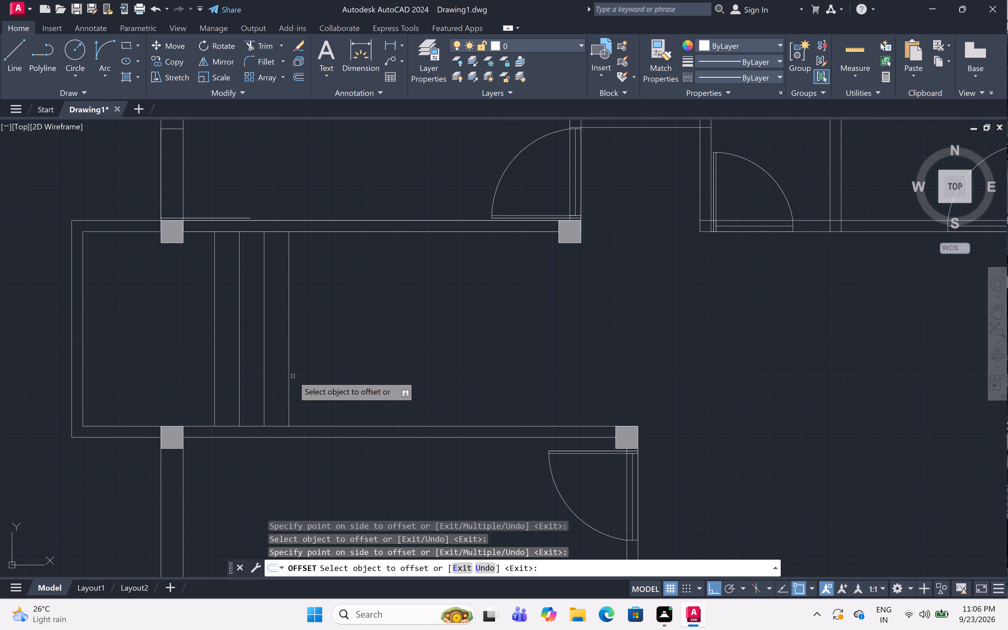
pyautogui.click(290, 375)
pyautogui.moveTo(352, 375); pyautogui.dragTo(345, 375)
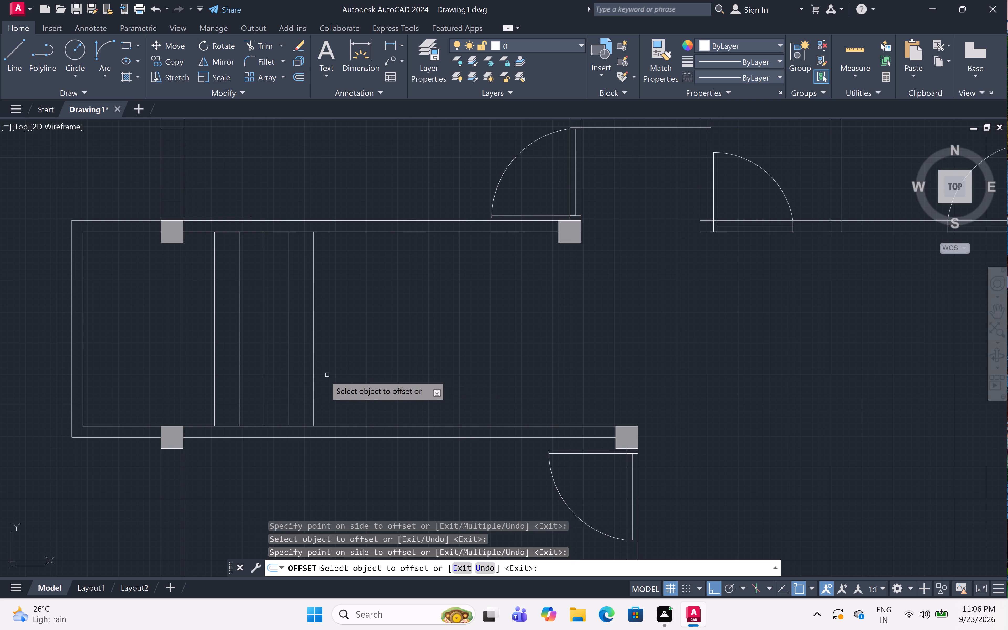
pyautogui.moveTo(314, 380); pyautogui.dragTo(319, 380)
pyautogui.moveTo(394, 380); pyautogui.dragTo(389, 380)
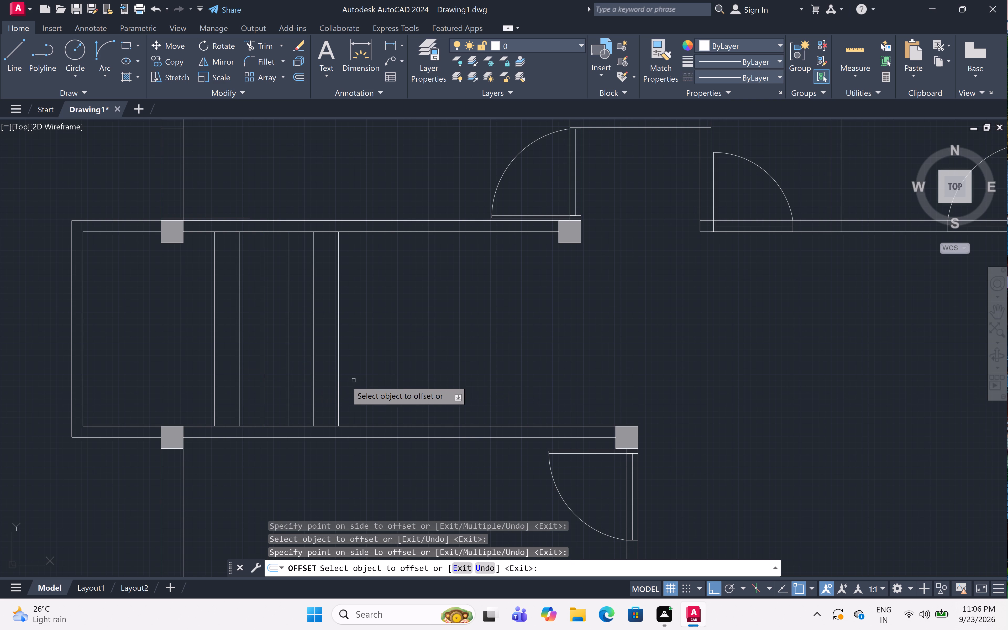
# Continue the stair with four more tread lines, each offset 10" to the right of the last one.
pyautogui.moveTo(334, 382); pyautogui.dragTo(353, 384)
pyautogui.moveTo(384, 384); pyautogui.dragTo(382, 384)
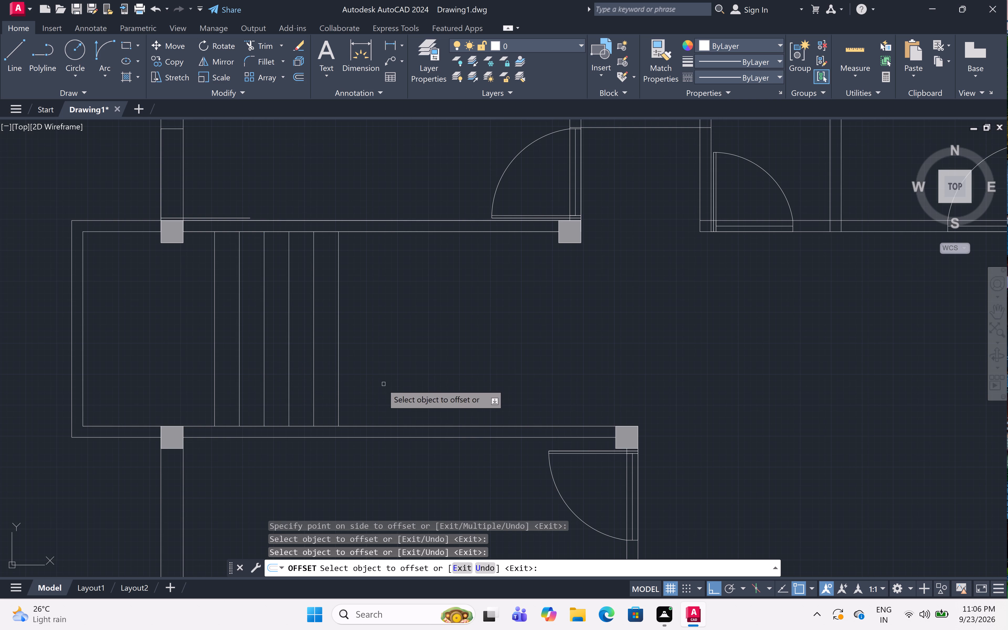
pyautogui.click(340, 382)
pyautogui.click(439, 383)
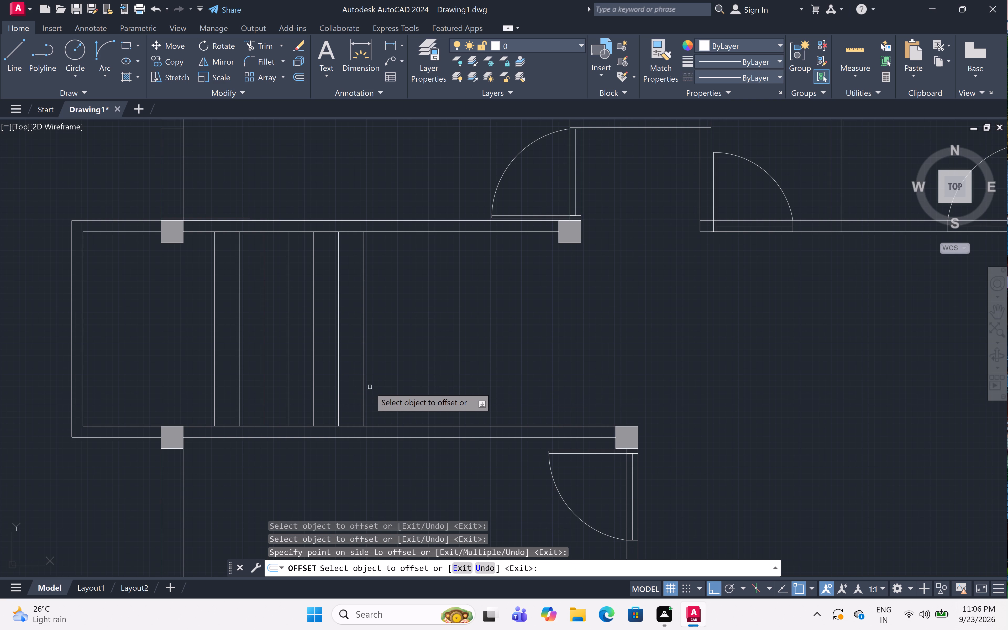
pyautogui.click(364, 385)
pyautogui.moveTo(413, 385); pyautogui.dragTo(408, 385)
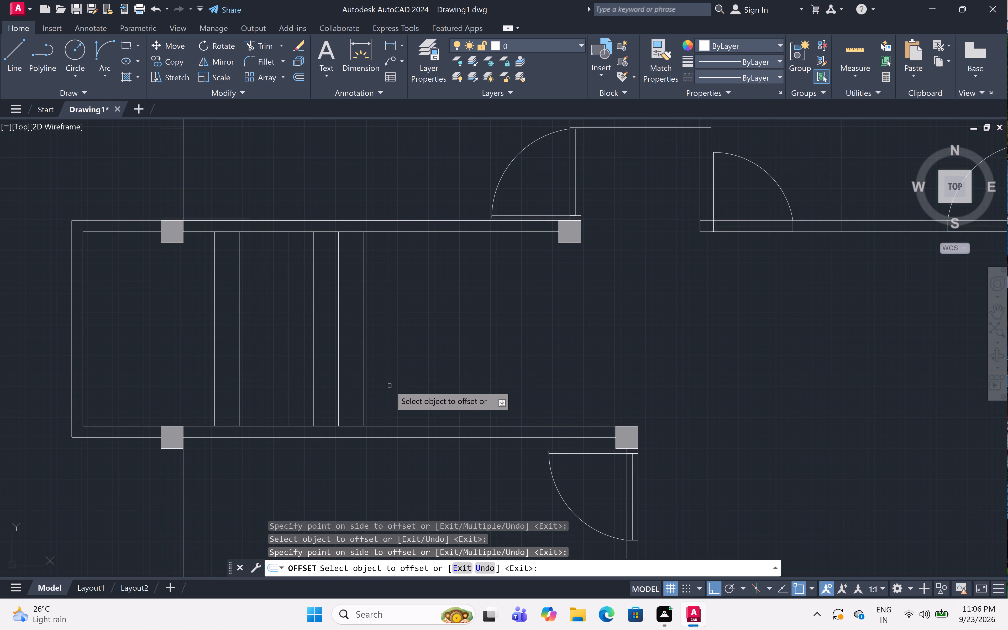
pyautogui.click(390, 386)
pyautogui.click(425, 386)
pyautogui.moveTo(414, 389); pyautogui.dragTo(418, 389)
pyautogui.moveTo(482, 389); pyautogui.dragTo(476, 389)
# Add the final four stair tread lines, each offset 10" to the right of the last one, and end the offset.
pyautogui.moveTo(437, 392); pyautogui.dragTo(439, 392)
pyautogui.click(494, 392)
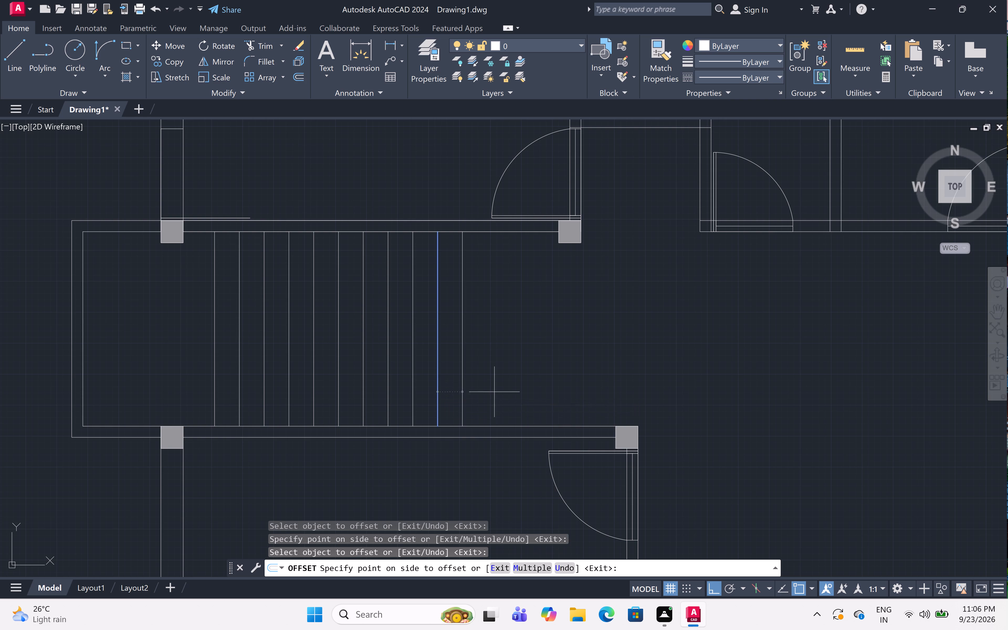
pyautogui.click(464, 392)
pyautogui.click(521, 391)
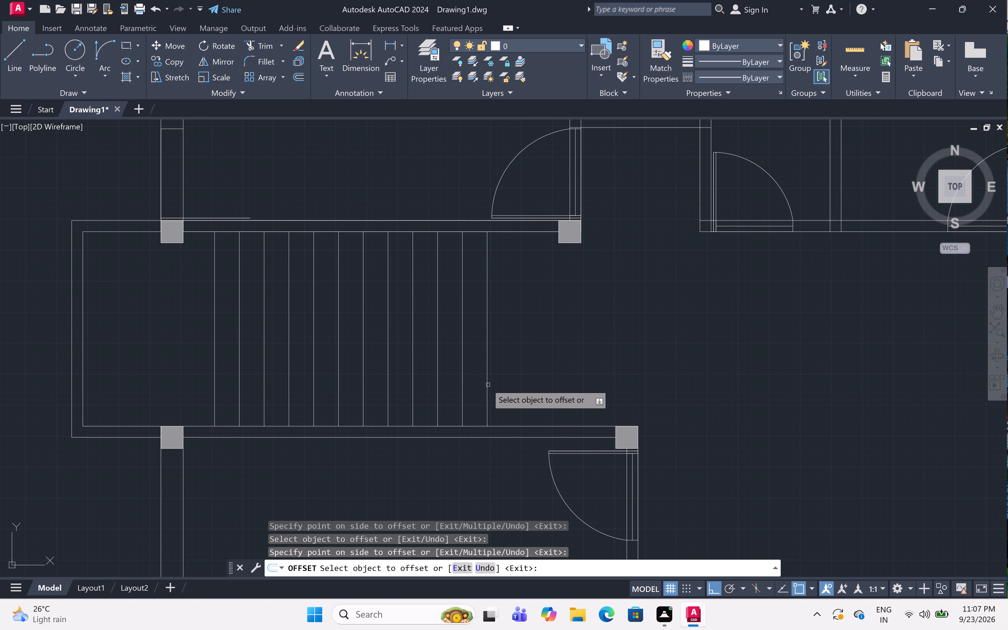
pyautogui.moveTo(486, 384); pyautogui.dragTo(491, 384)
pyautogui.moveTo(533, 385); pyautogui.dragTo(528, 385)
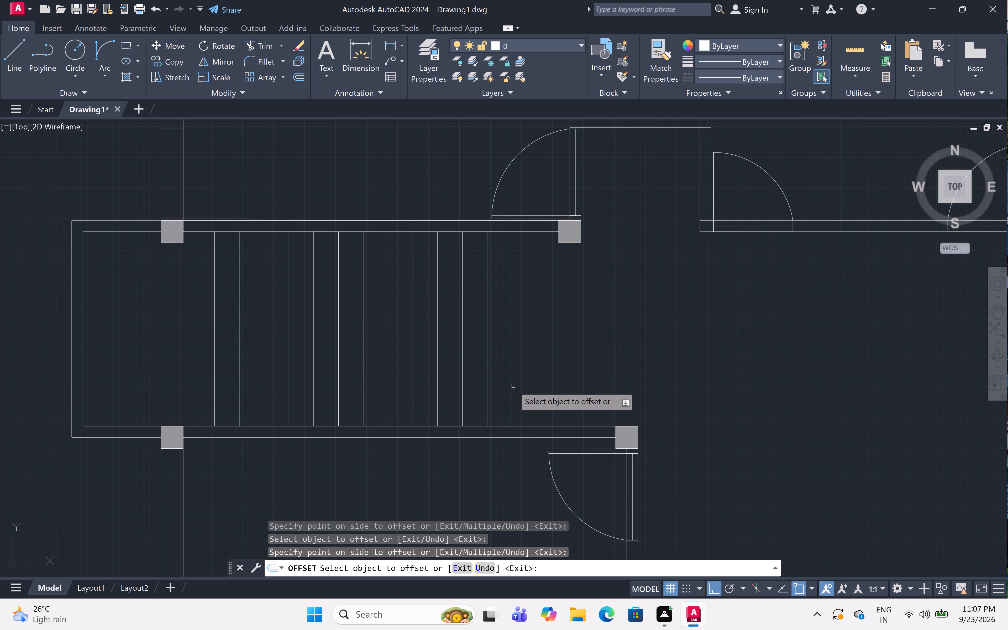
pyautogui.click(513, 386)
pyautogui.click(557, 386)
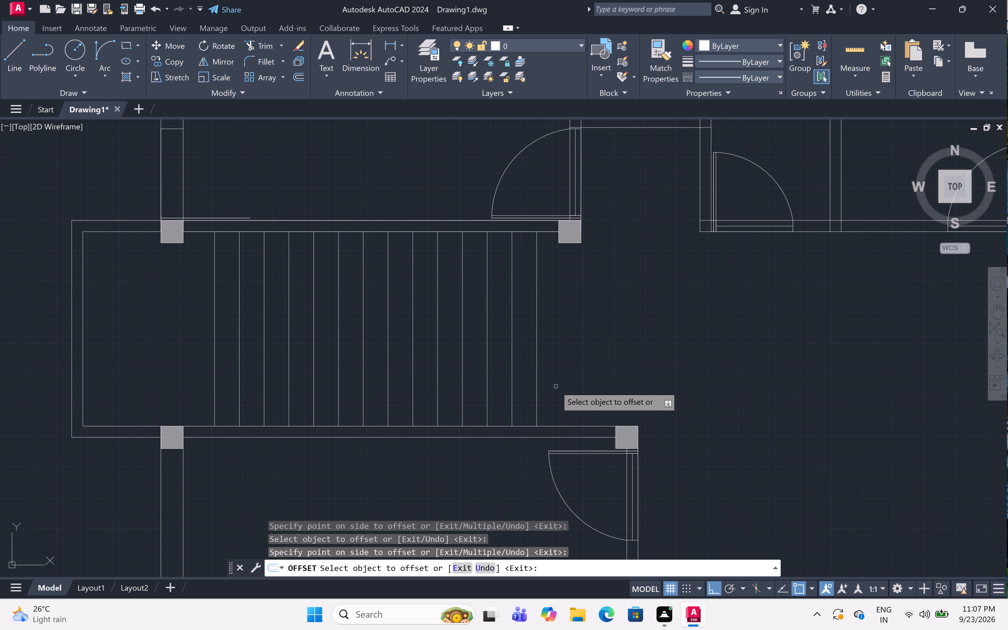
pyautogui.press('Escape')
# Draw a horizontal centre line through the stair from the rightmost tread's midpoint to the leftmost tread's midpoint.
pyautogui.write('l')
pyautogui.press('space')
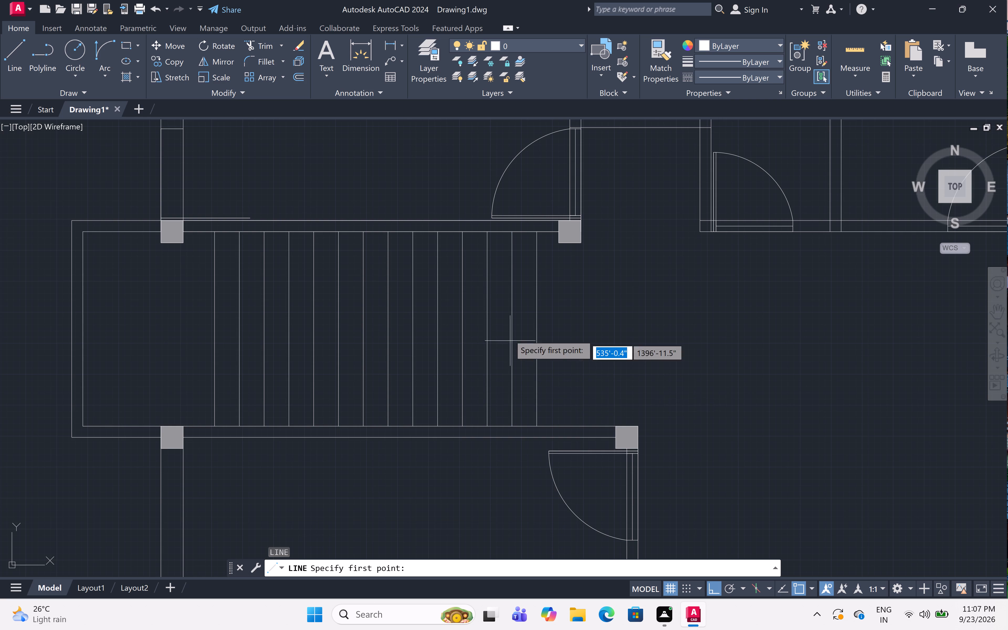
pyautogui.moveTo(538, 330); pyautogui.dragTo(533, 330)
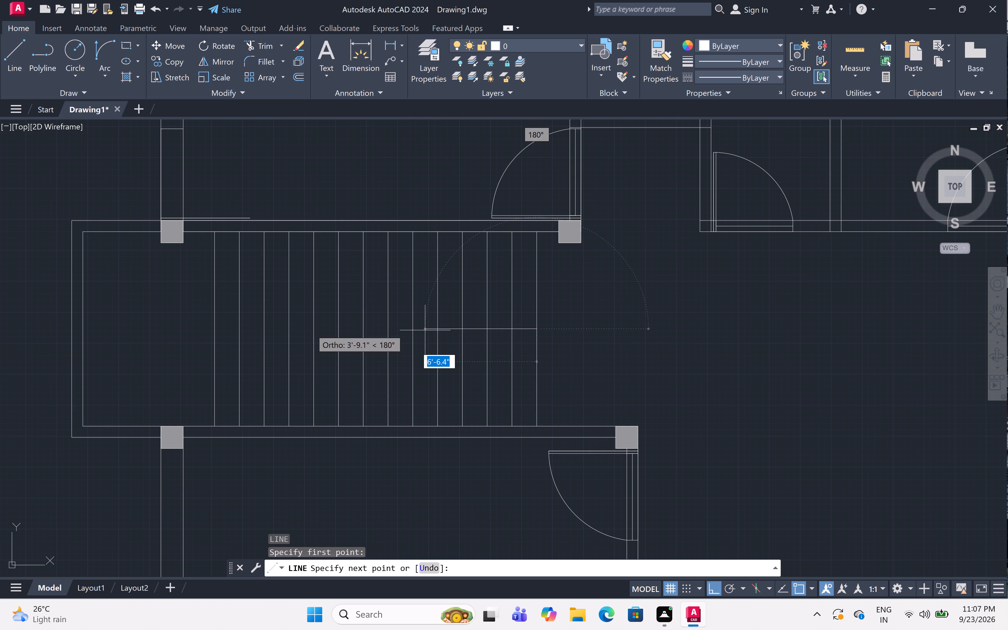
pyautogui.click(211, 328)
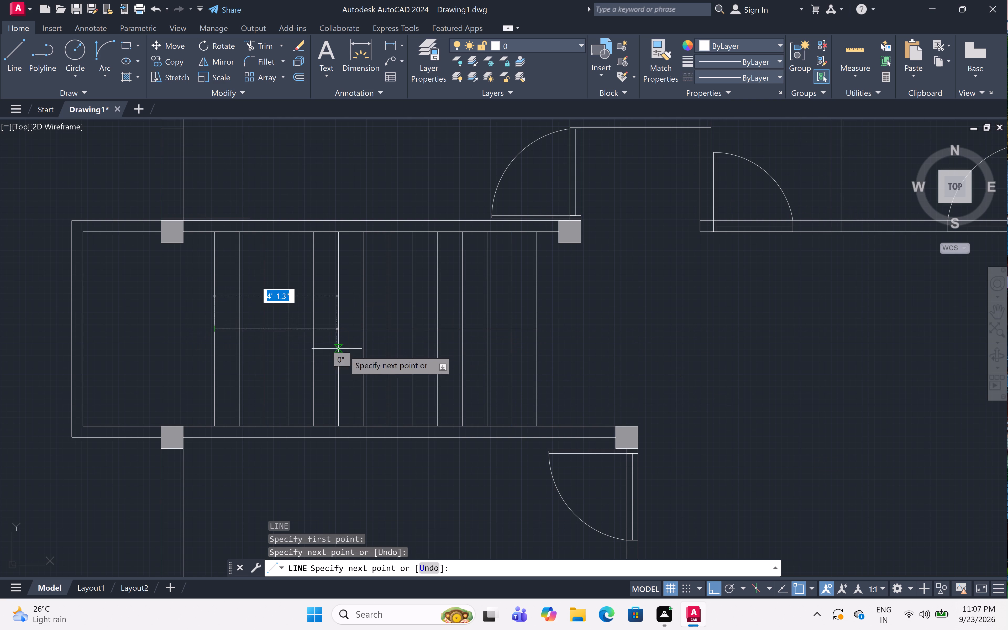
pyautogui.press('Escape')
# Trim the upper halves of the five rightmost stair treads above the centre line.
pyautogui.write('tr')
pyautogui.press('space')
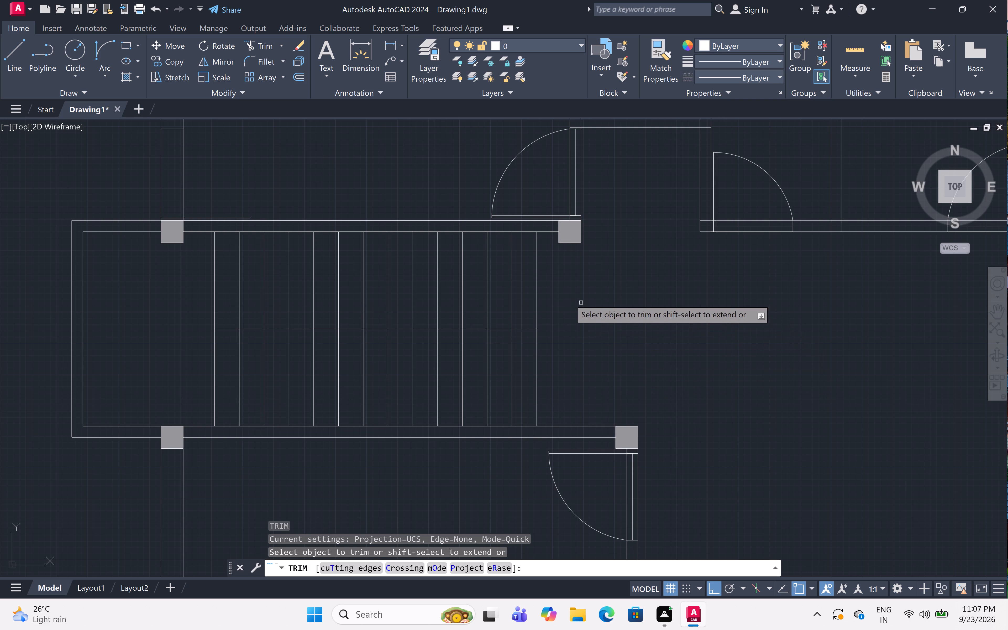
pyautogui.click(551, 290)
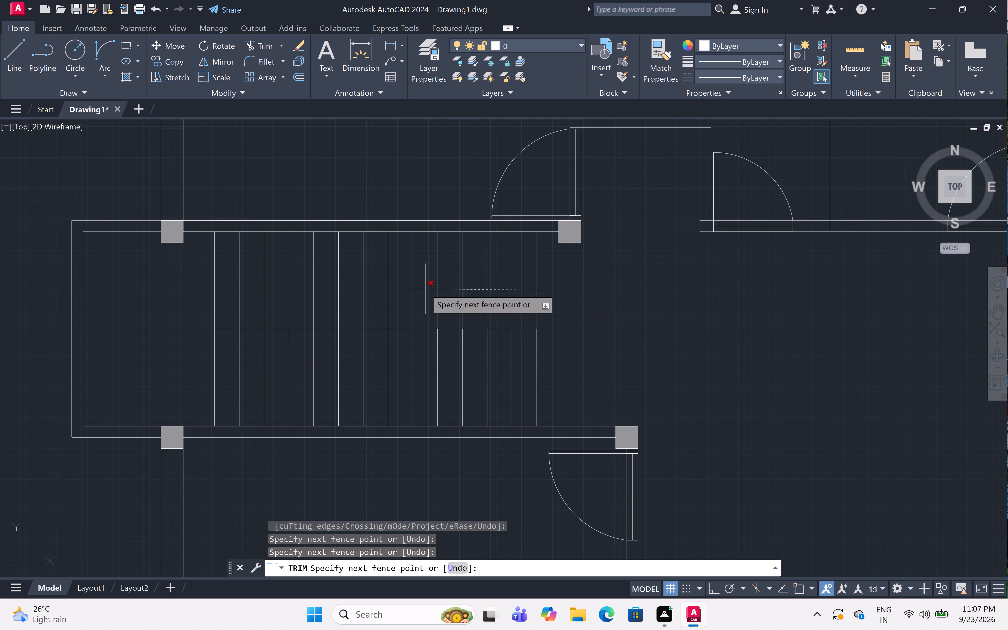
pyautogui.click(425, 289)
pyautogui.press('Escape')
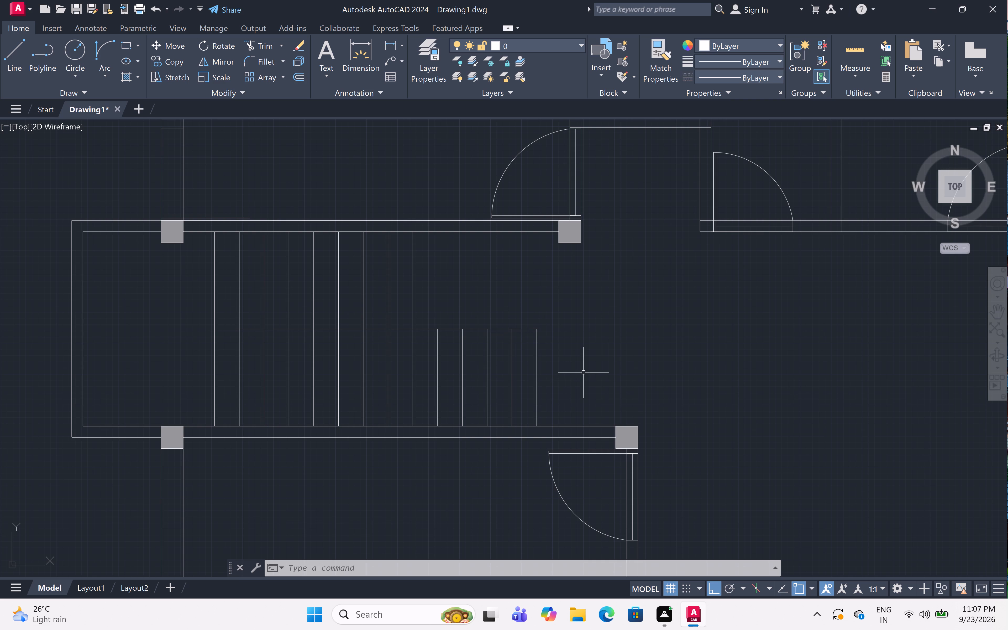
# Start an Offset operation for the stair linework.
pyautogui.write('off')
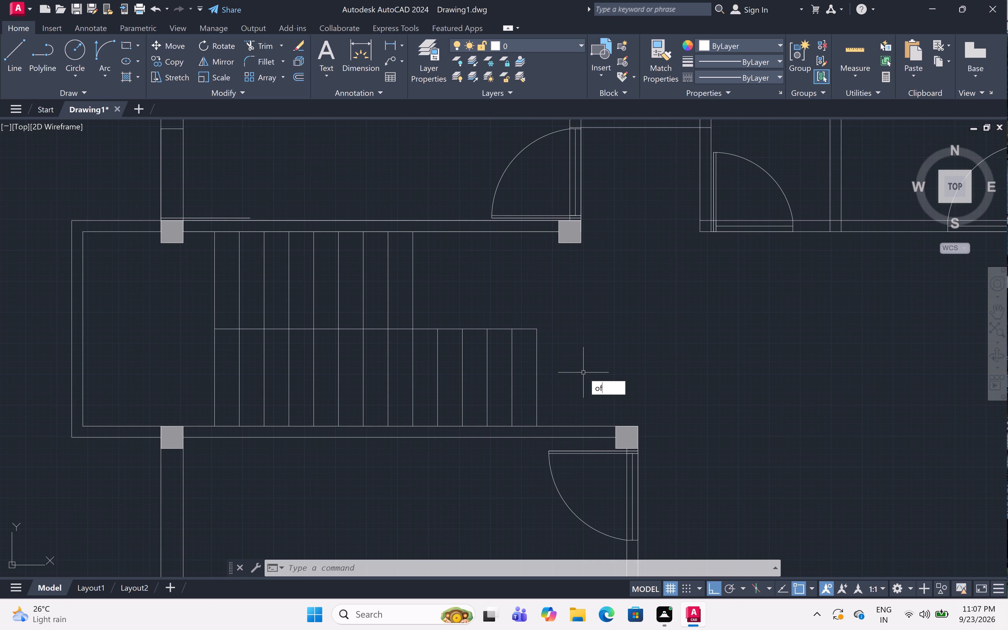
pyautogui.press('space')
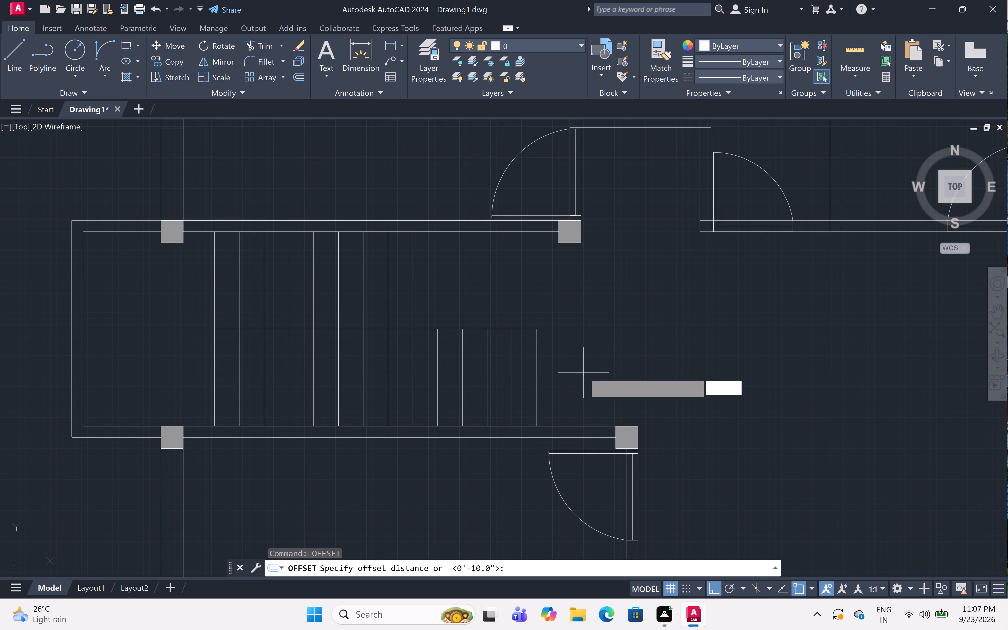
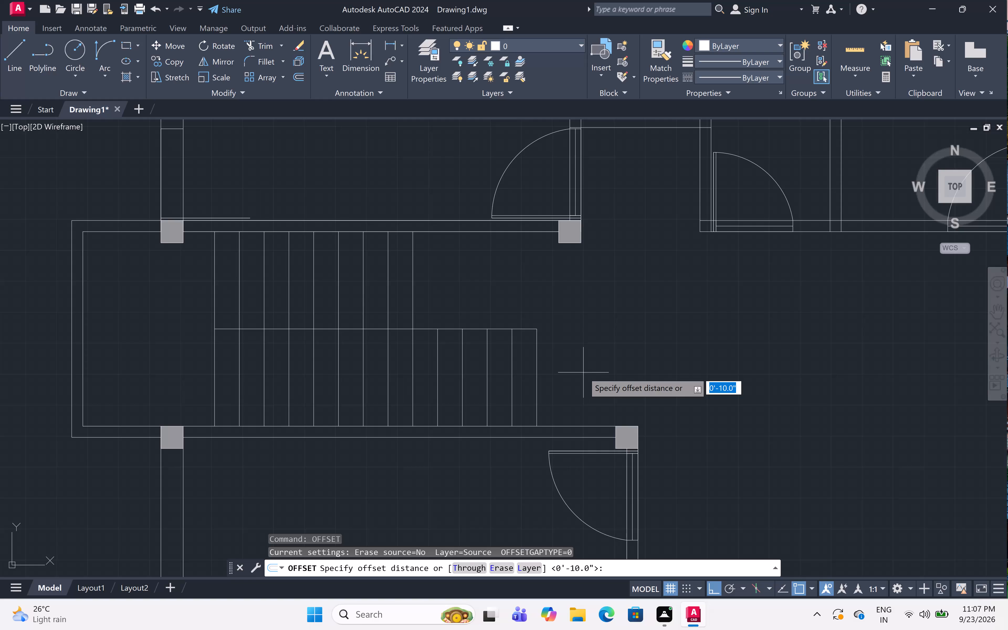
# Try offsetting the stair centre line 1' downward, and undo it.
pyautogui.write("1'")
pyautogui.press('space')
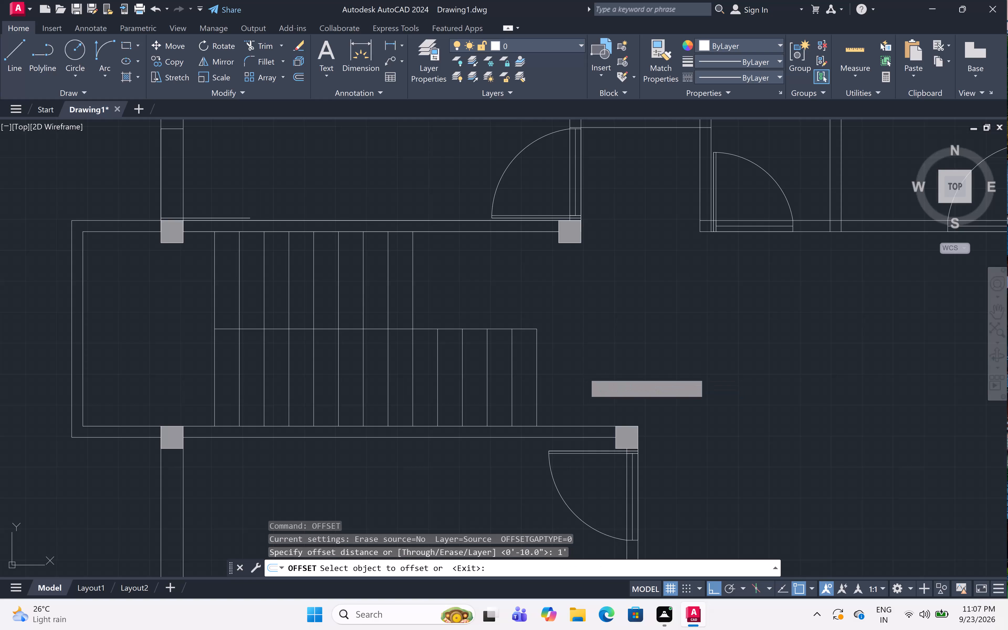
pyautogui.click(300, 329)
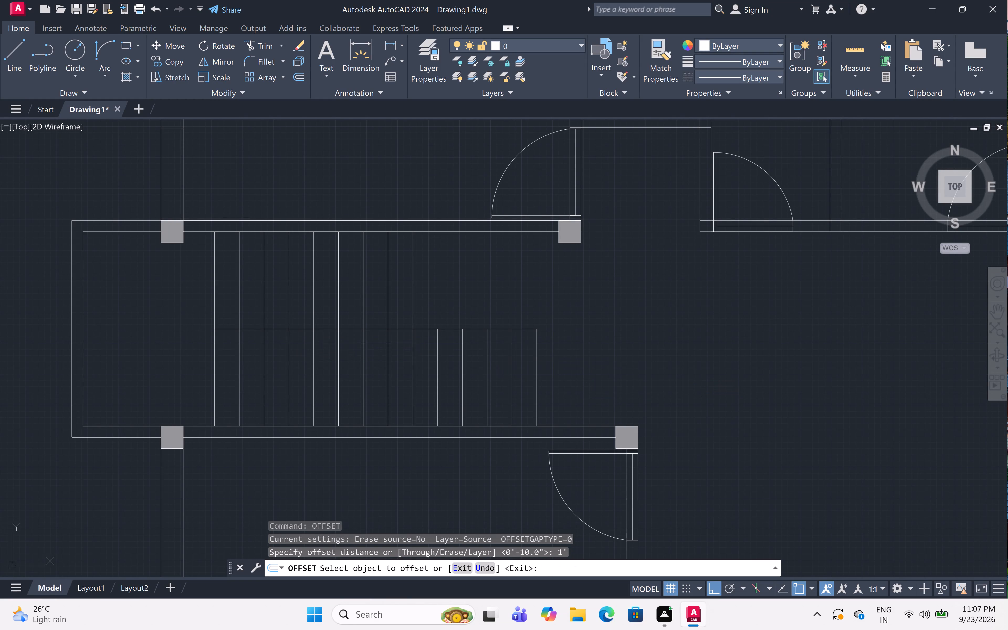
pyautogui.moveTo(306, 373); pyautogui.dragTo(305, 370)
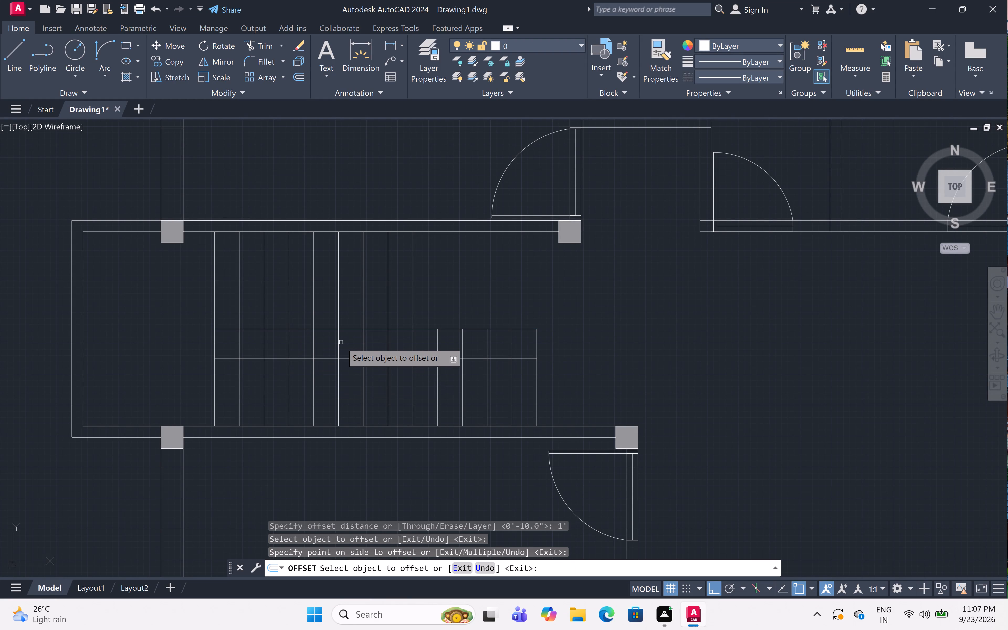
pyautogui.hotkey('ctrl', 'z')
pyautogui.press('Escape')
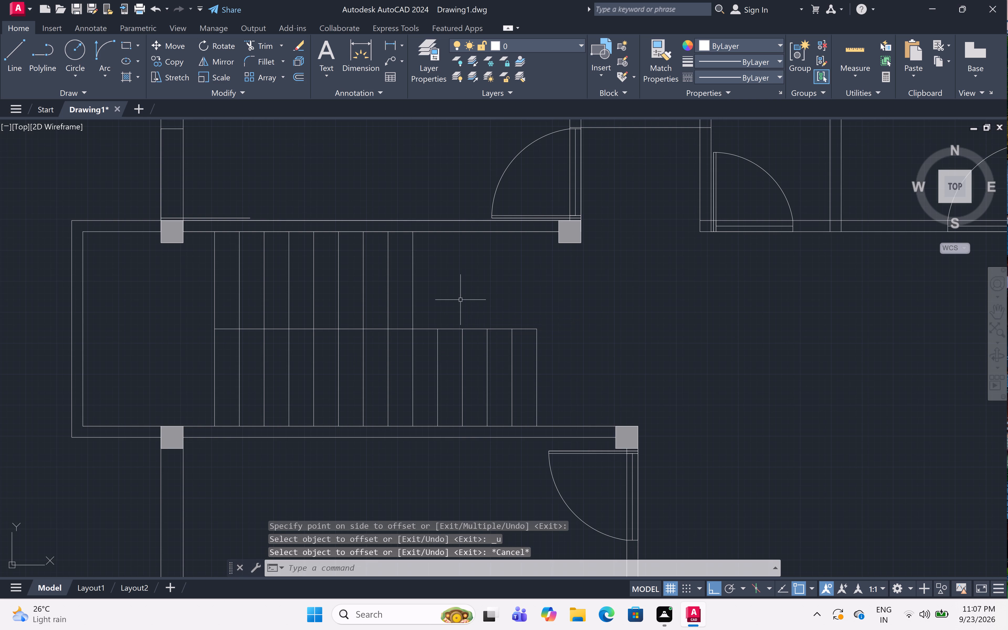
# Offset the stair centre line 6" to both sides, below and above it.
pyautogui.write('off 6"')
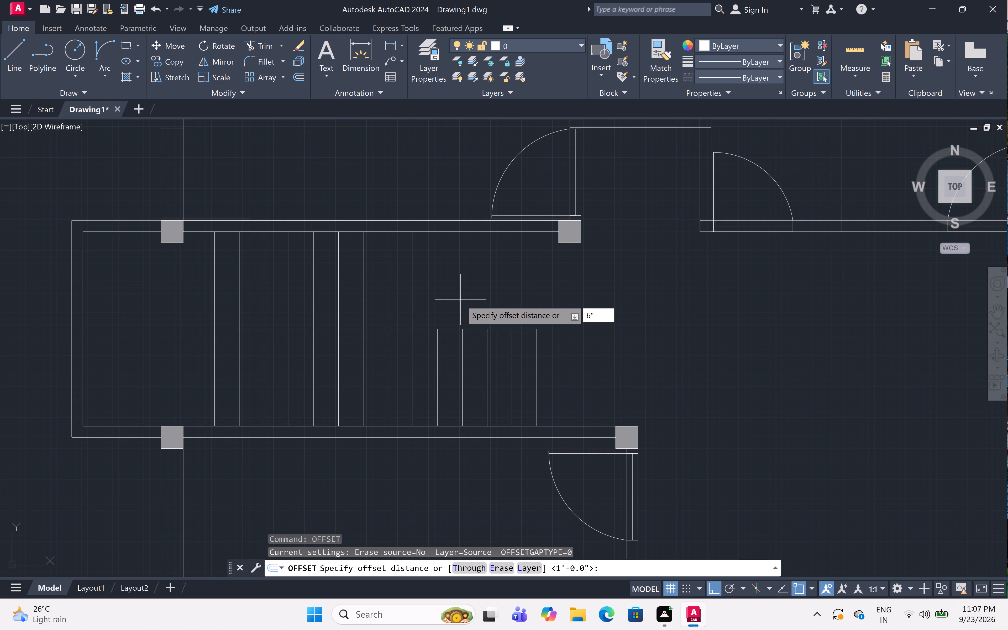
pyautogui.press('space')
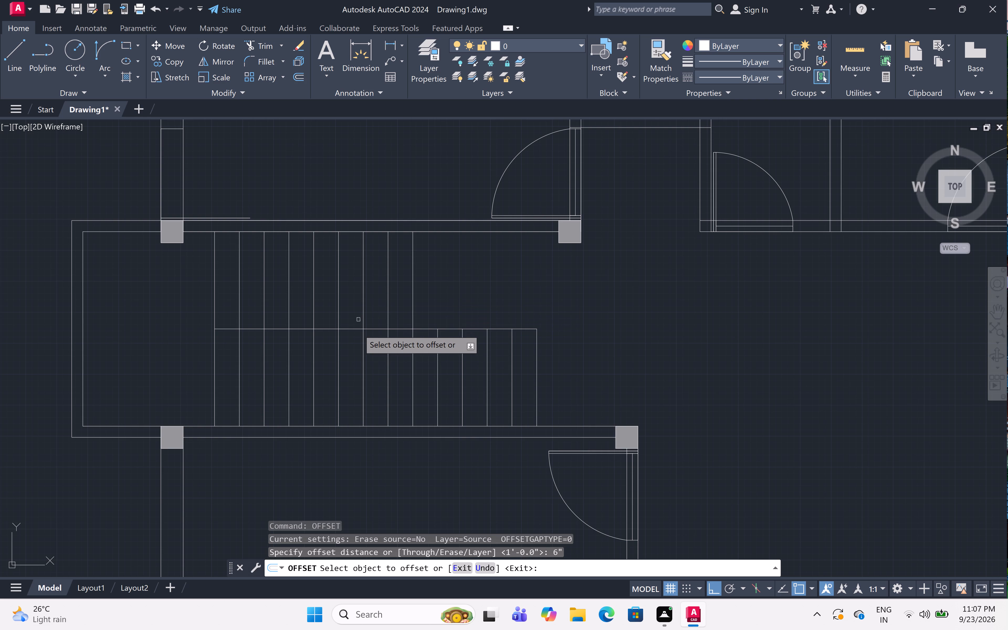
pyautogui.click(356, 329)
pyautogui.moveTo(358, 381); pyautogui.dragTo(356, 369)
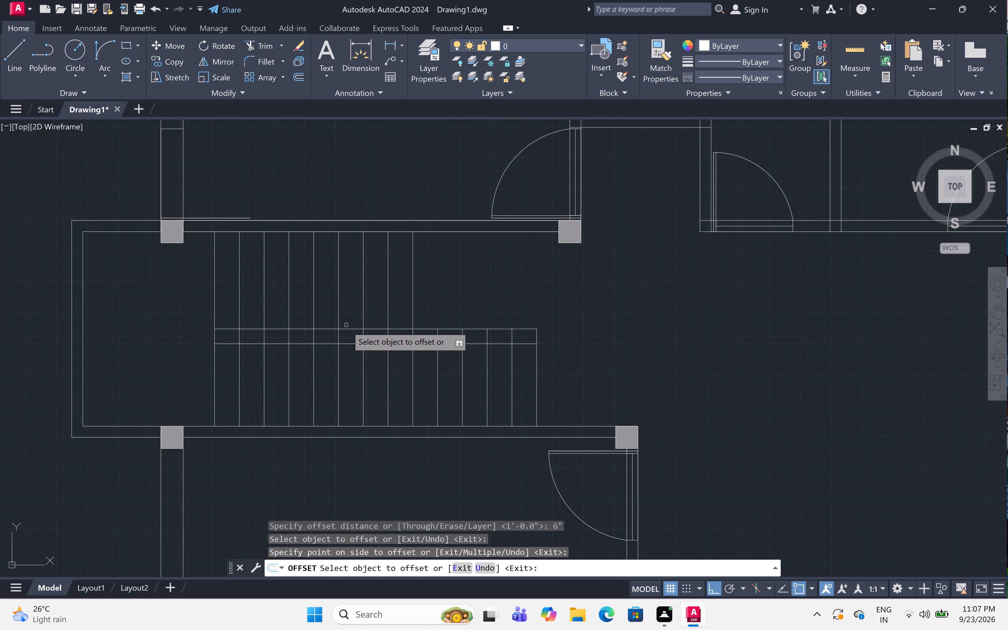
pyautogui.moveTo(348, 328); pyautogui.dragTo(347, 321)
pyautogui.click(348, 286)
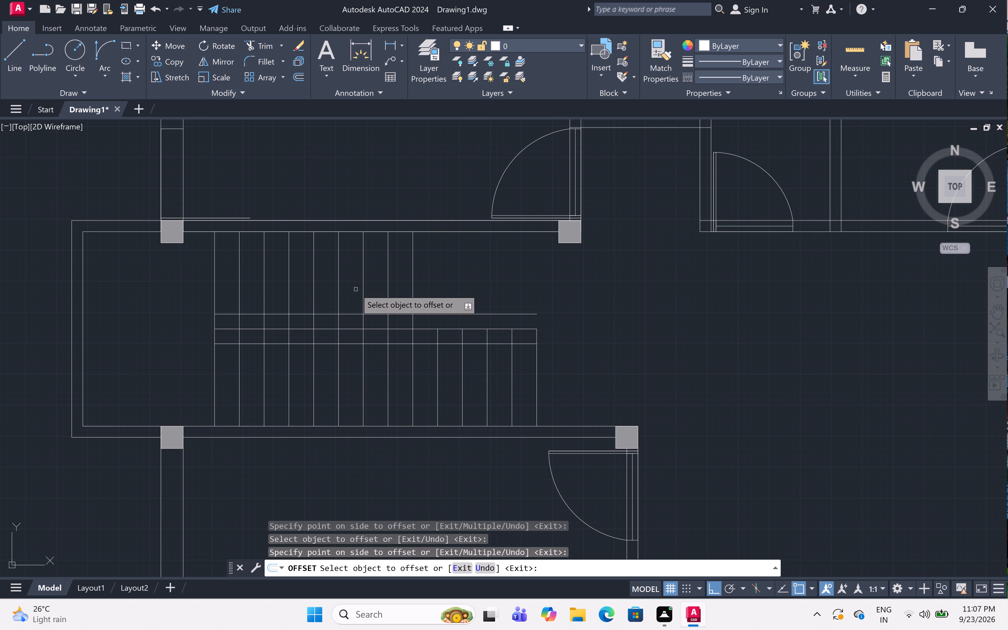
pyautogui.press('Escape')
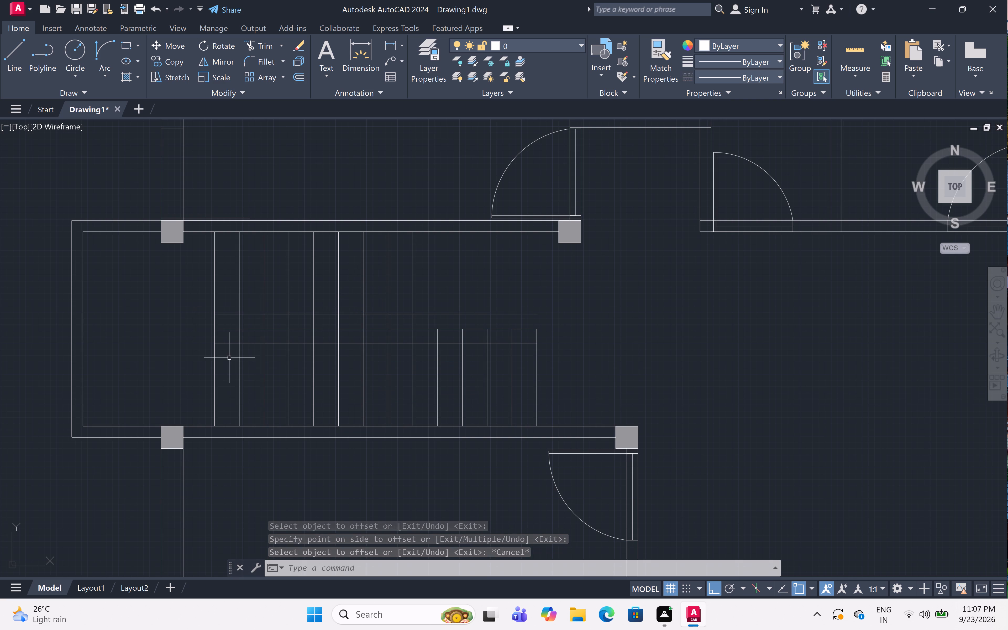
pyautogui.press('Escape')
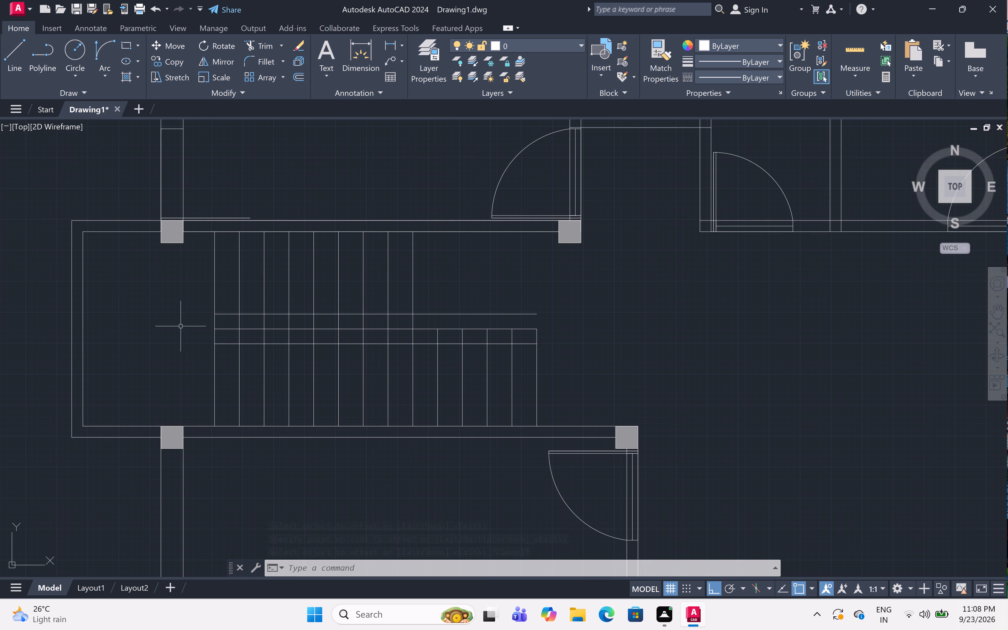
# Offset the upper line 1" up, the lower line 1" down and the leftmost tread 1" to the left.
pyautogui.write('off 1"')
pyautogui.press('space')
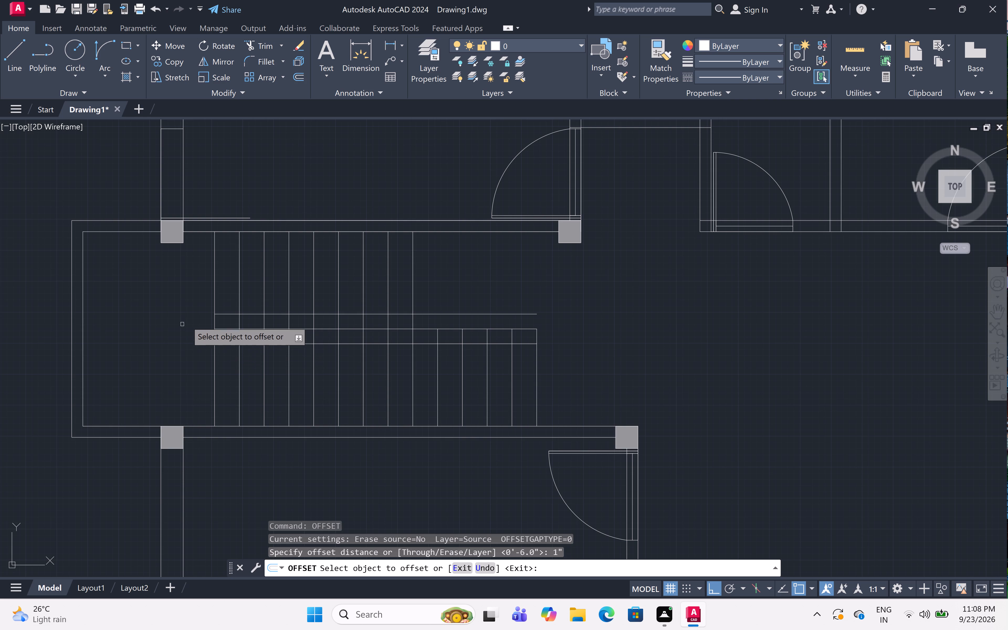
pyautogui.click(228, 314)
pyautogui.click(228, 295)
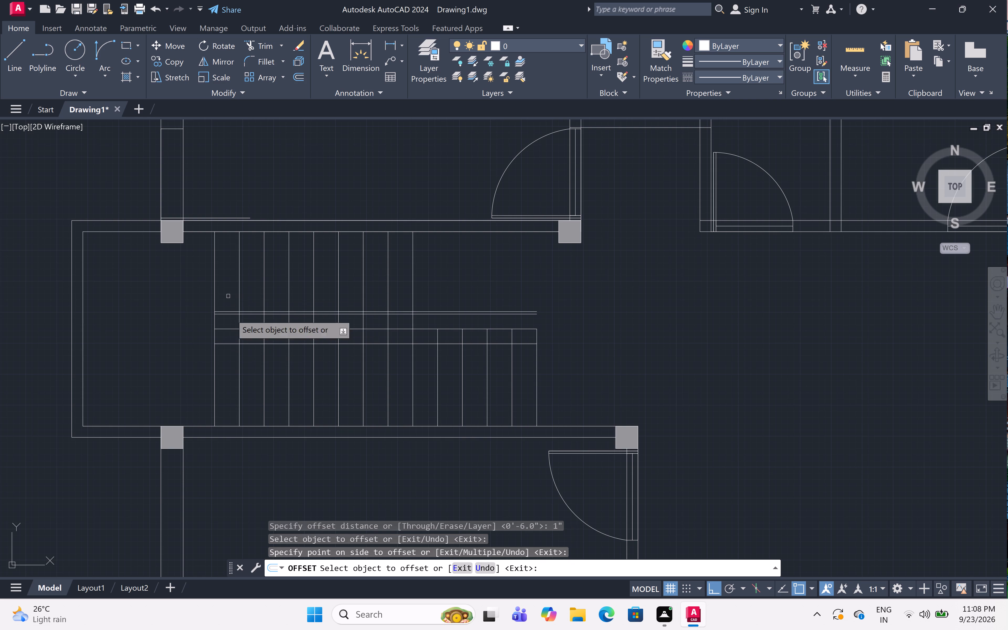
pyautogui.moveTo(232, 346); pyautogui.dragTo(230, 359)
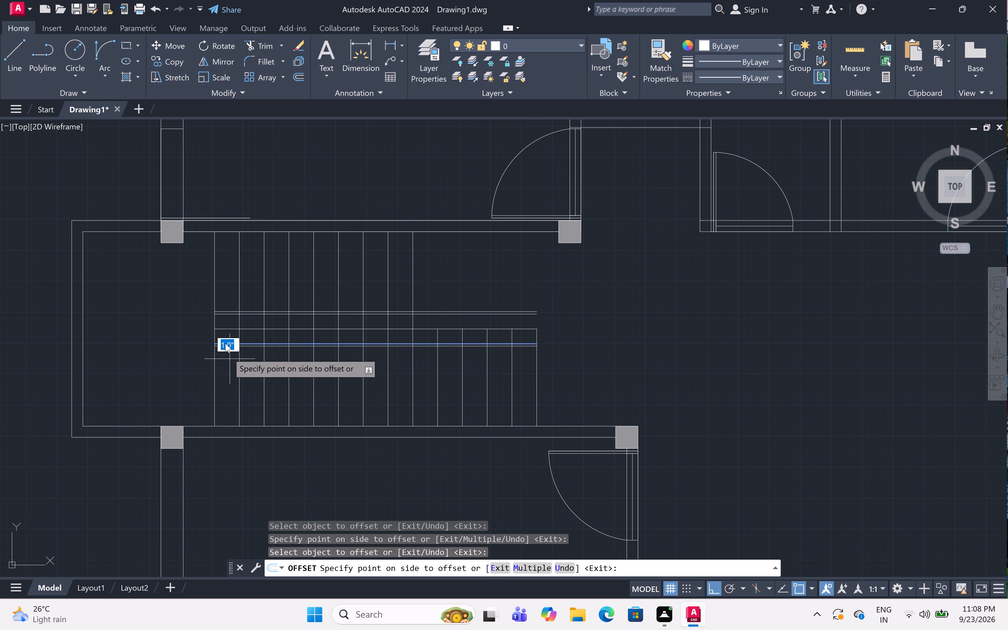
pyautogui.moveTo(228, 364); pyautogui.dragTo(224, 359)
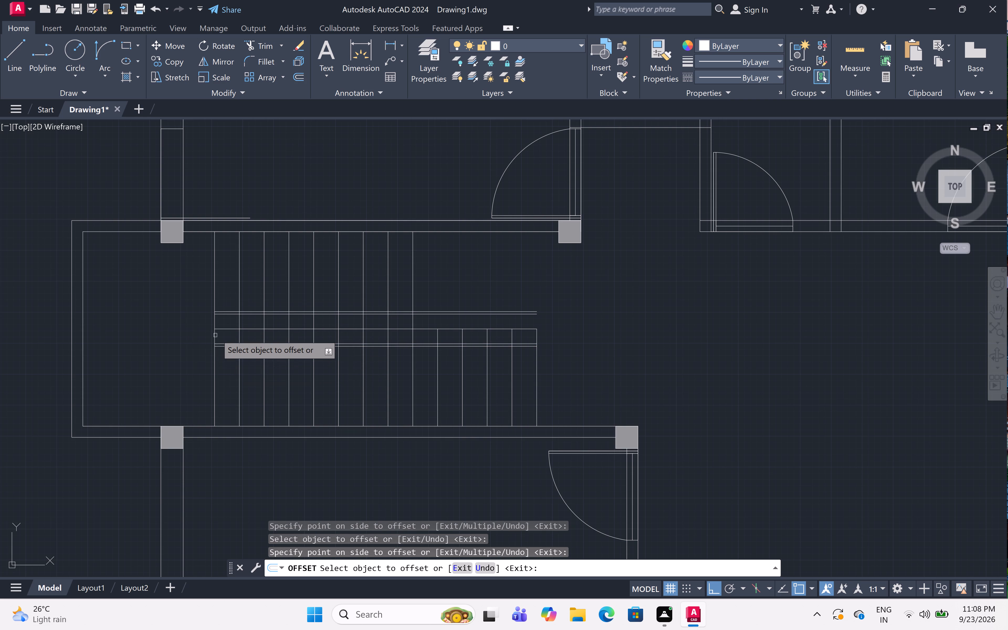
pyautogui.click(214, 334)
pyautogui.click(190, 330)
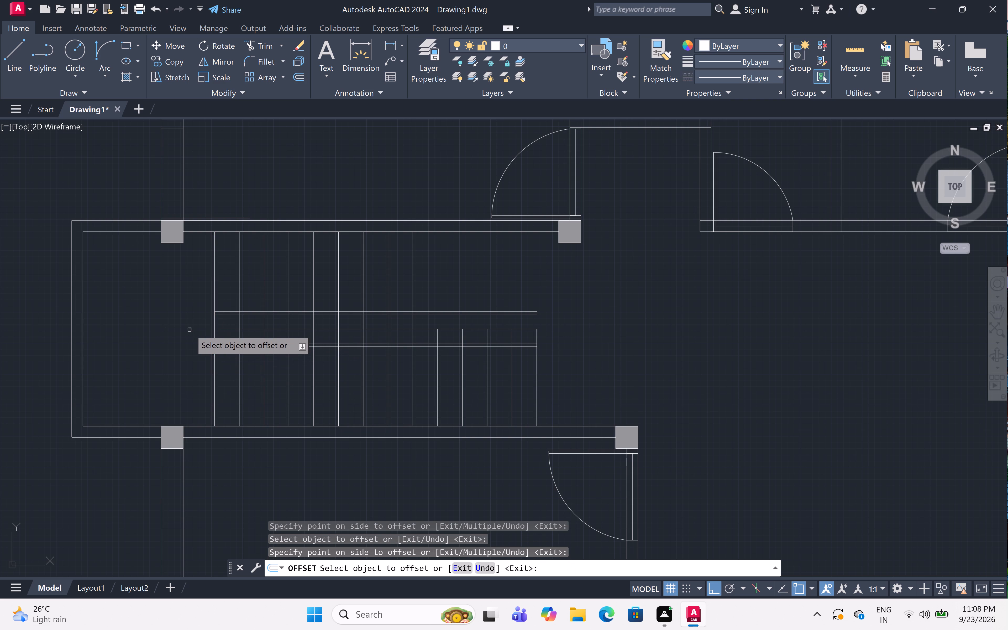
pyautogui.press('Escape')
# Extend the left ends of the four horizontal rail lines to the new vertical line beside the leftmost tread.
pyautogui.scroll(3, 217, 327)
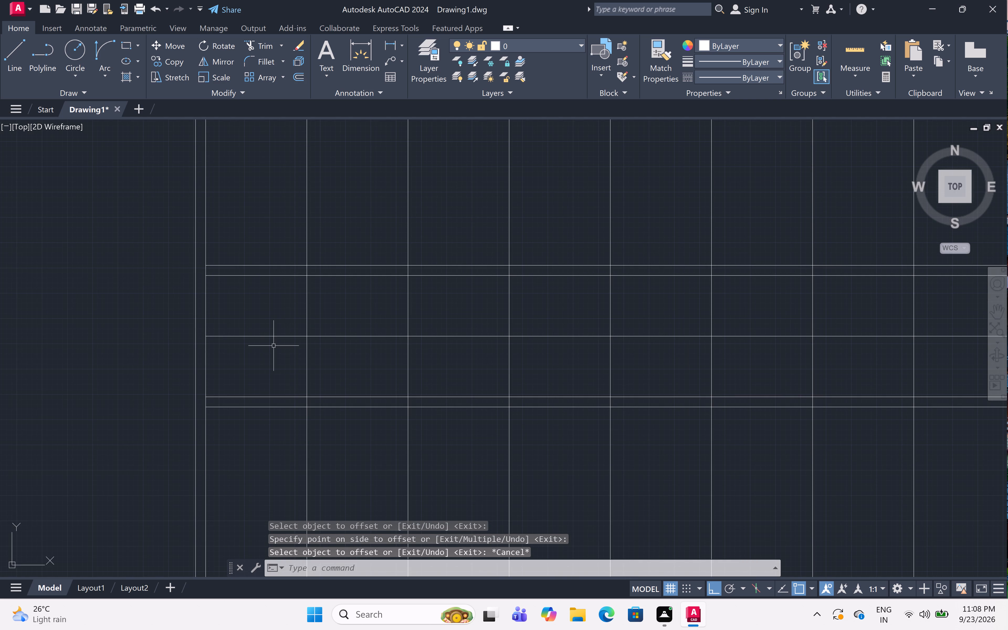
pyautogui.write('ex')
pyautogui.press('space')
pyautogui.click(240, 252)
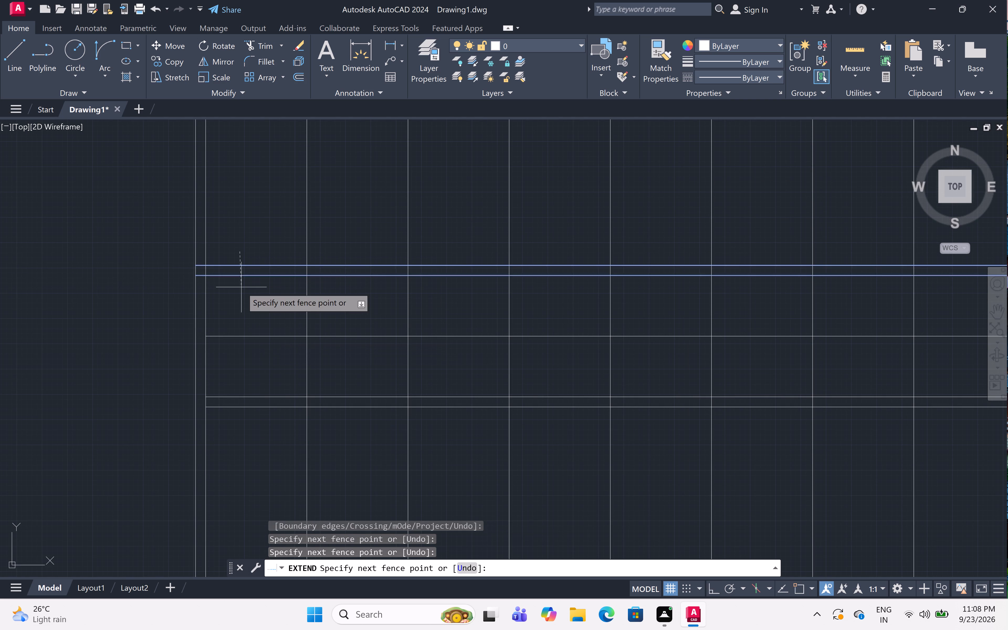
pyautogui.click(241, 287)
pyautogui.click(238, 386)
pyautogui.click(238, 431)
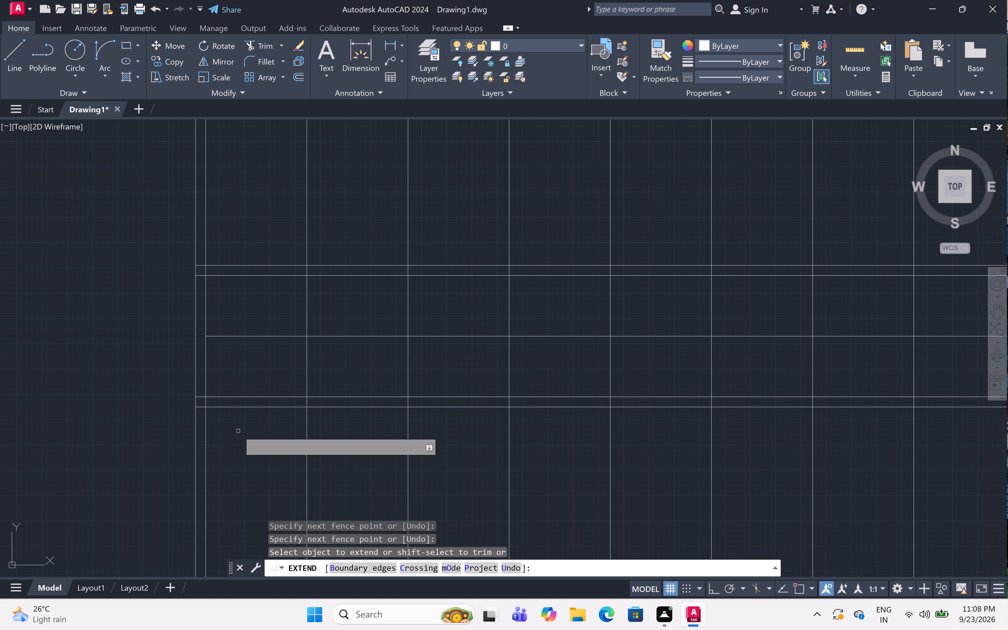
pyautogui.press('Escape')
# Trim the outer left vertical line above the top rail line and below the bottom rail line.
pyautogui.press('r')
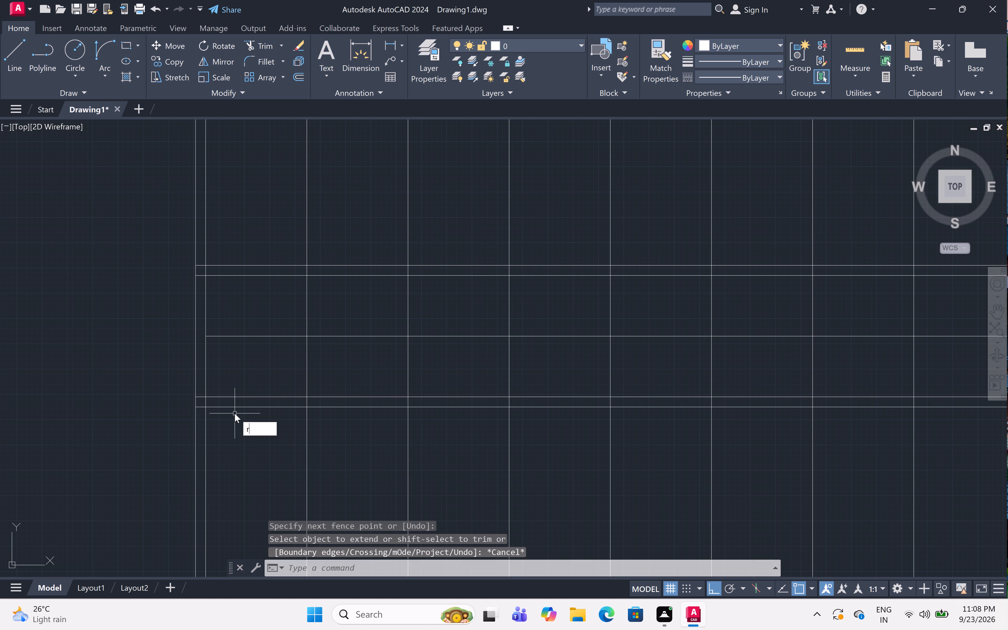
pyautogui.press('BackSpace')
pyautogui.write('tr')
pyautogui.press('space')
pyautogui.click(194, 239)
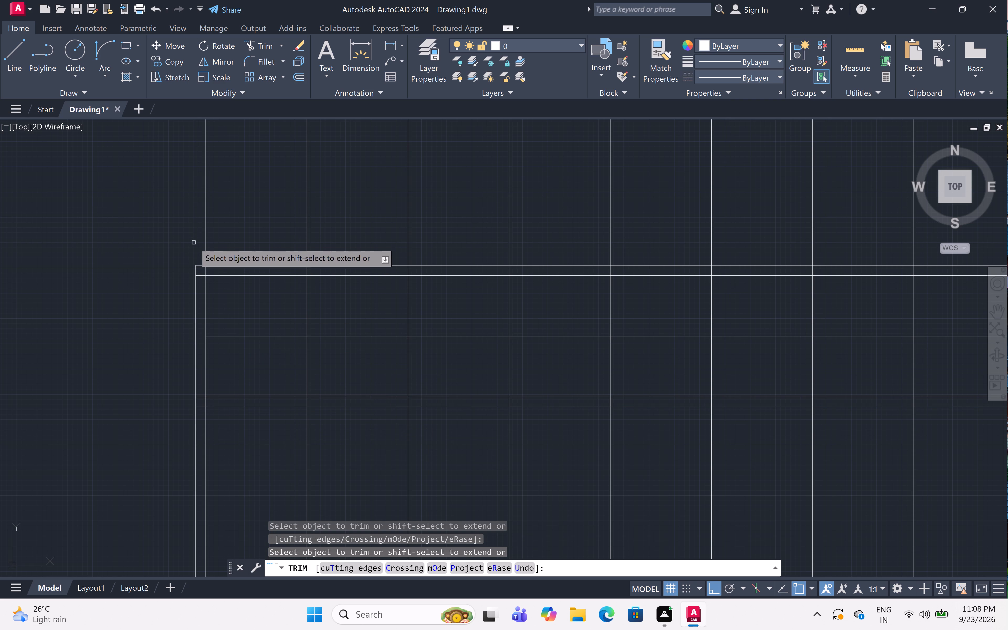
pyautogui.click(196, 441)
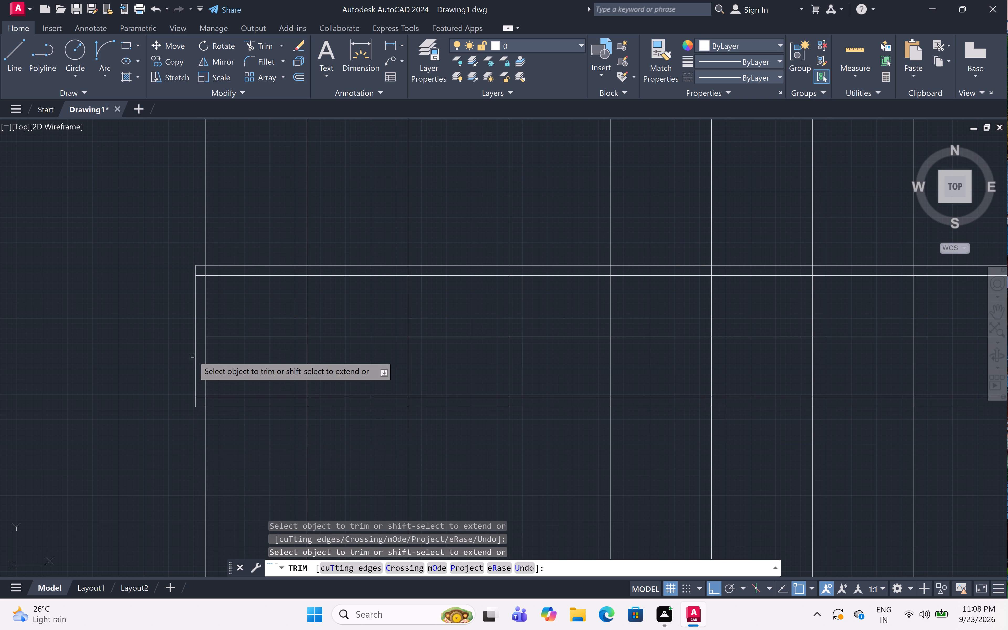
# Trim the centre line and the tread segments out of the gap between the two stair flights.
pyautogui.click(219, 336)
pyautogui.click(271, 347)
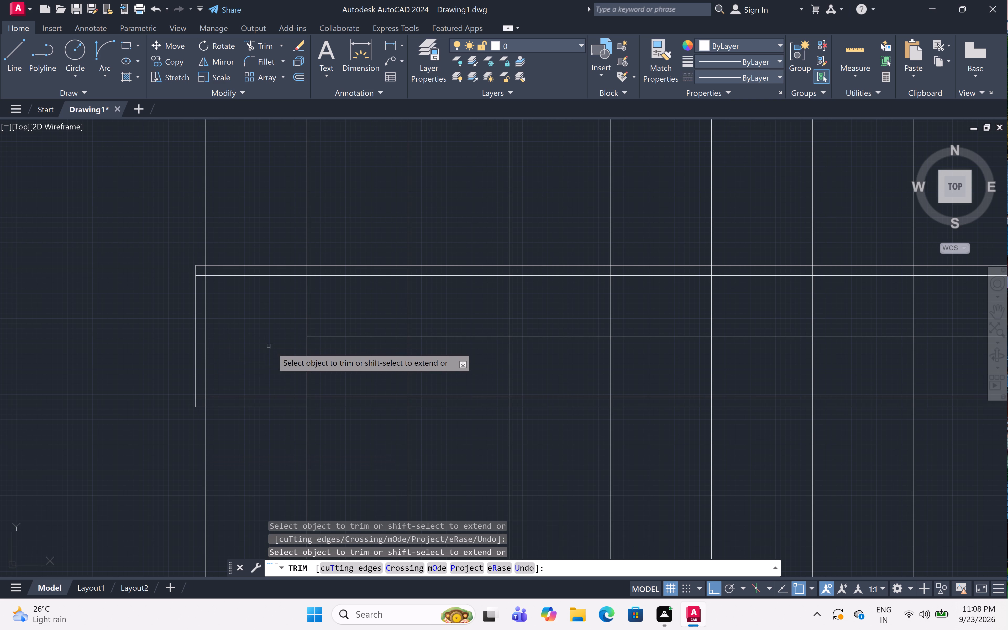
pyautogui.scroll(-3, 758, 364)
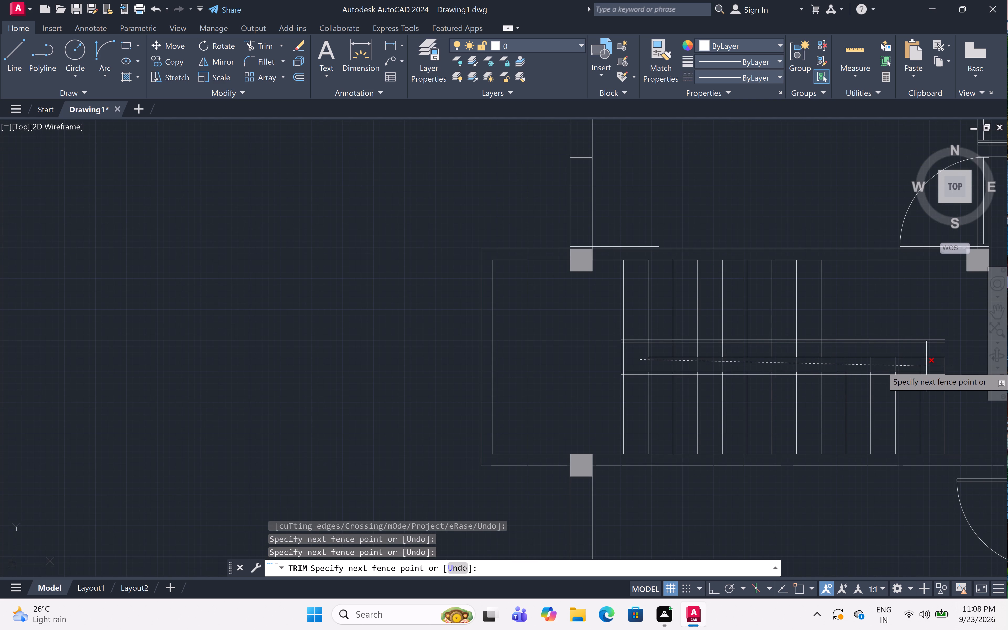
pyautogui.moveTo(926, 366); pyautogui.dragTo(923, 365)
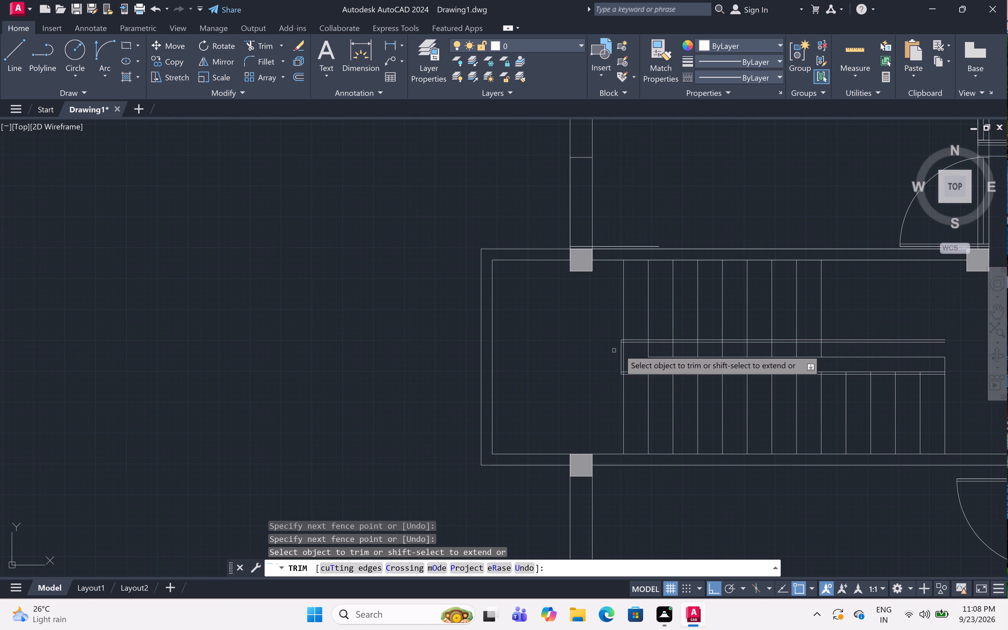
pyautogui.click(646, 348)
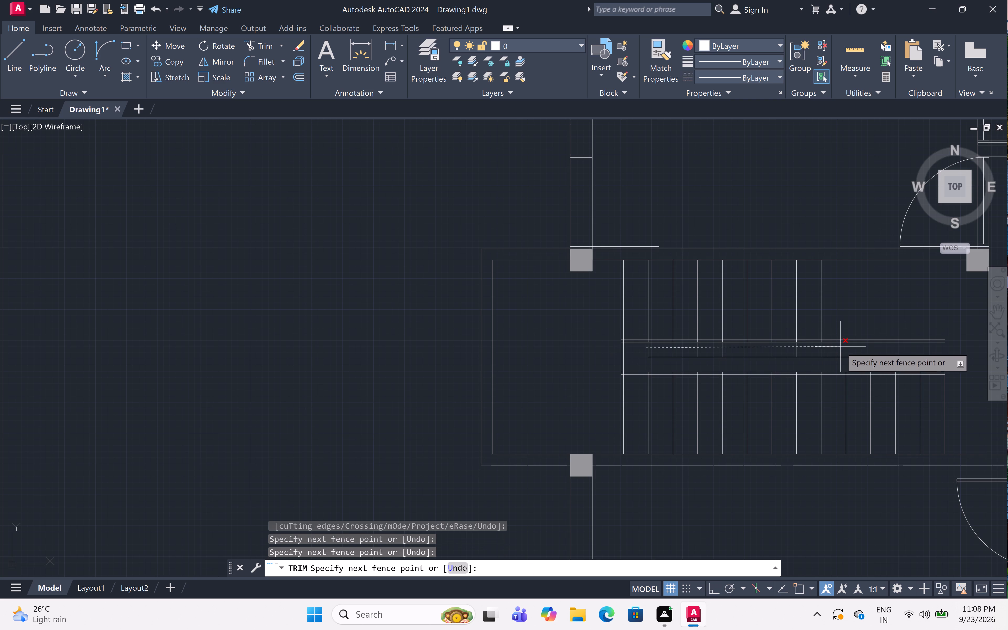
pyautogui.click(840, 347)
pyautogui.click(828, 356)
# Trim the upper rail lines beyond the upper flight's last tread and the lower flight's last tread above its rail.
pyautogui.click(850, 343)
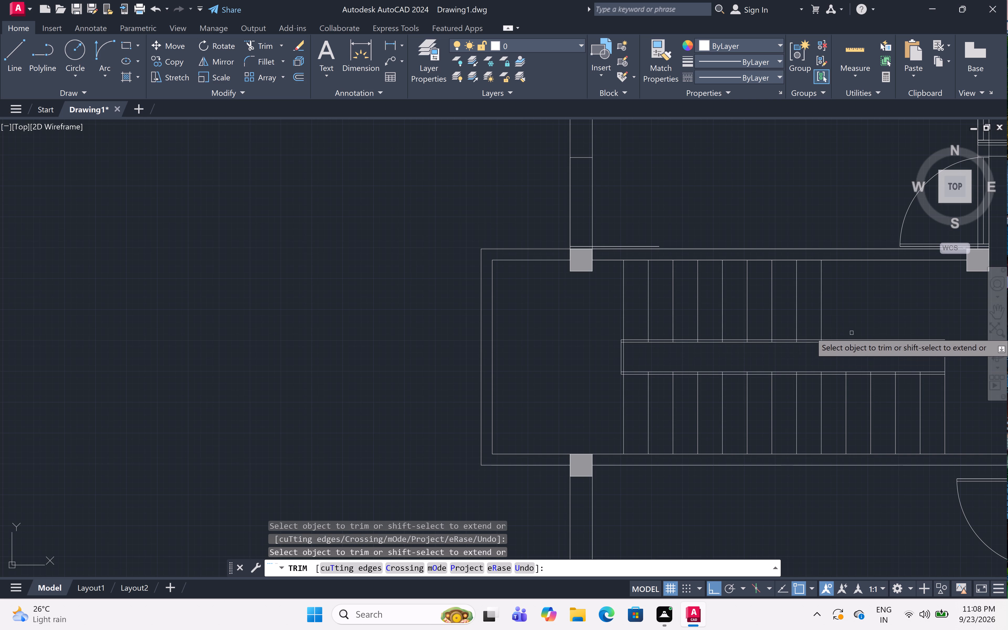
pyautogui.click(852, 334)
pyautogui.click(849, 350)
pyautogui.scroll(-3, 848, 342)
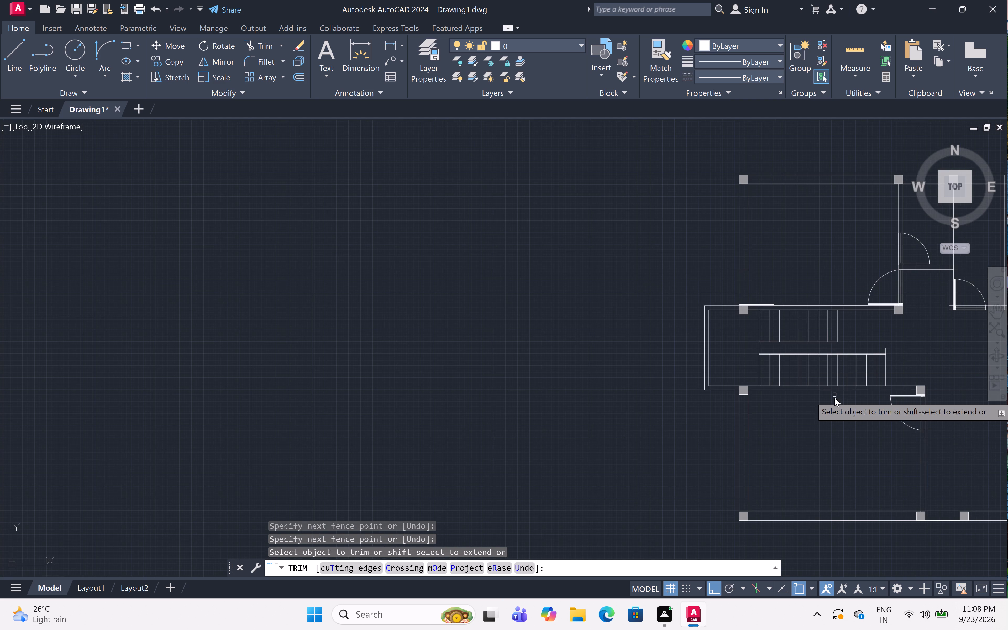
pyautogui.moveTo(834, 434); pyautogui.dragTo(677, 439, button='middle')
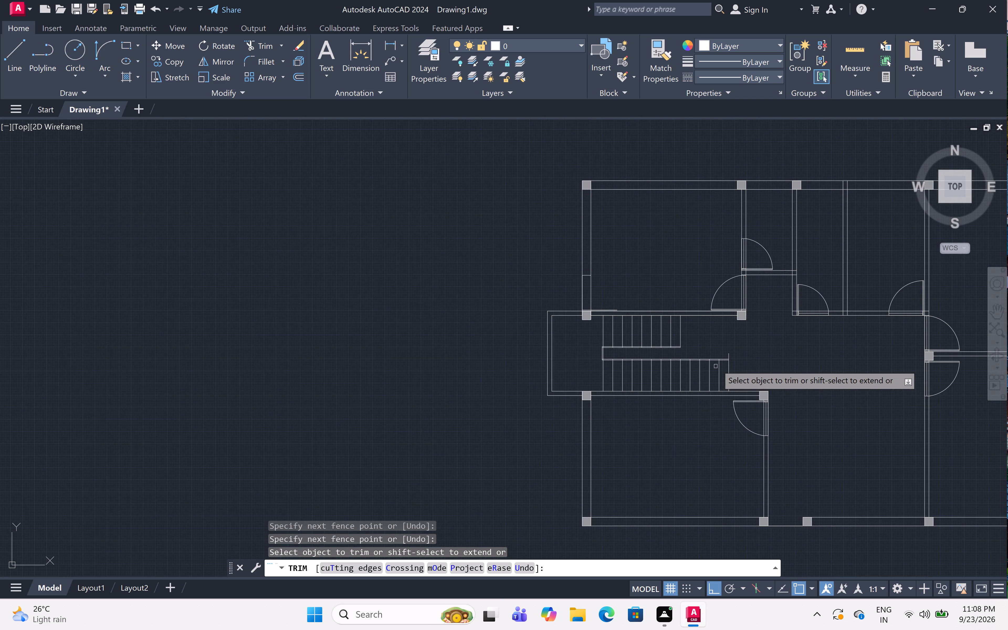
pyautogui.scroll(3, 718, 362)
pyautogui.click(736, 344)
pyautogui.click(805, 339)
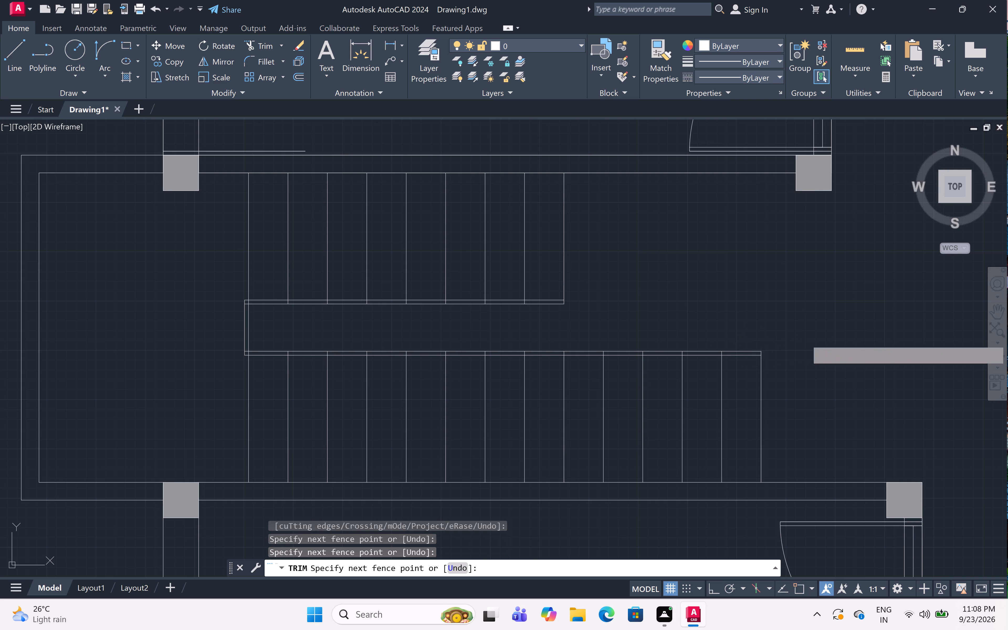
# Review the stair within the whole floor plan and the partition junction between the two doors above it, ending the trim.
pyautogui.scroll(-2, 805, 339)
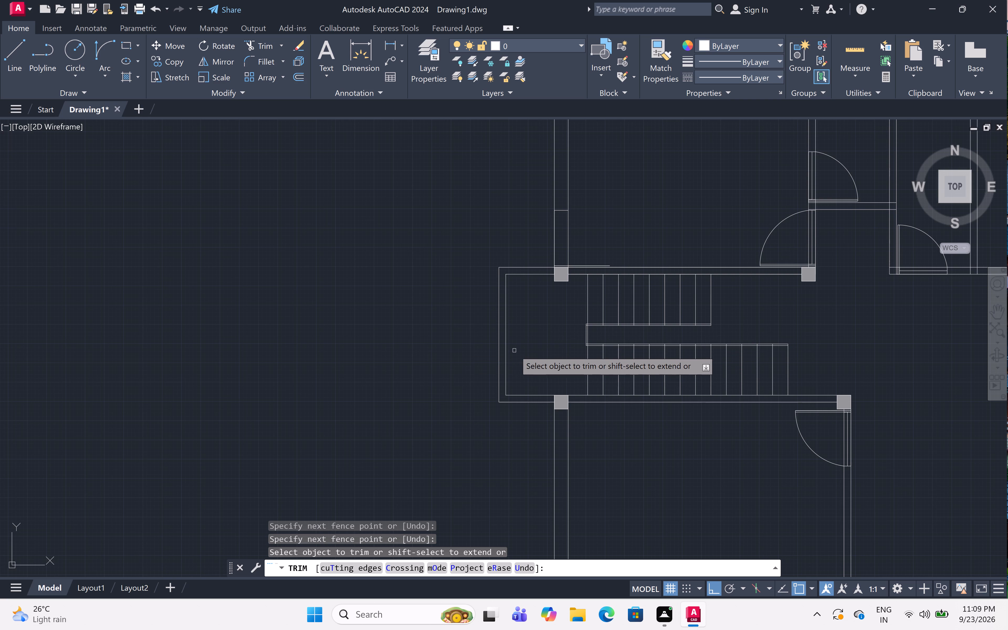
pyautogui.scroll(-3, 524, 351)
pyautogui.moveTo(627, 368); pyautogui.dragTo(601, 369, button='middle')
pyautogui.scroll(1, 601, 369)
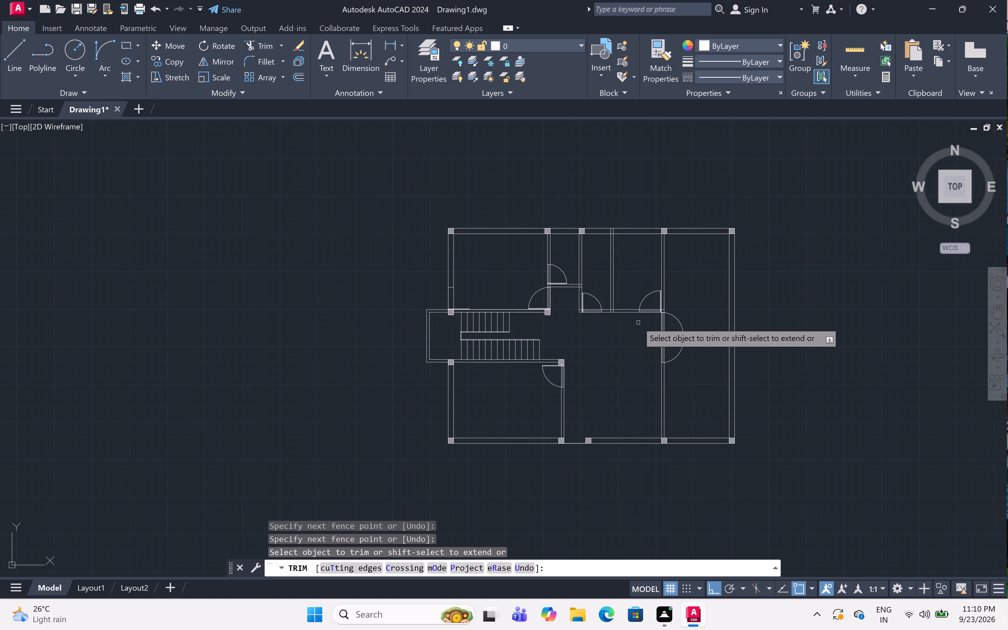
pyautogui.scroll(-2, 586, 297)
pyautogui.scroll(4, 585, 295)
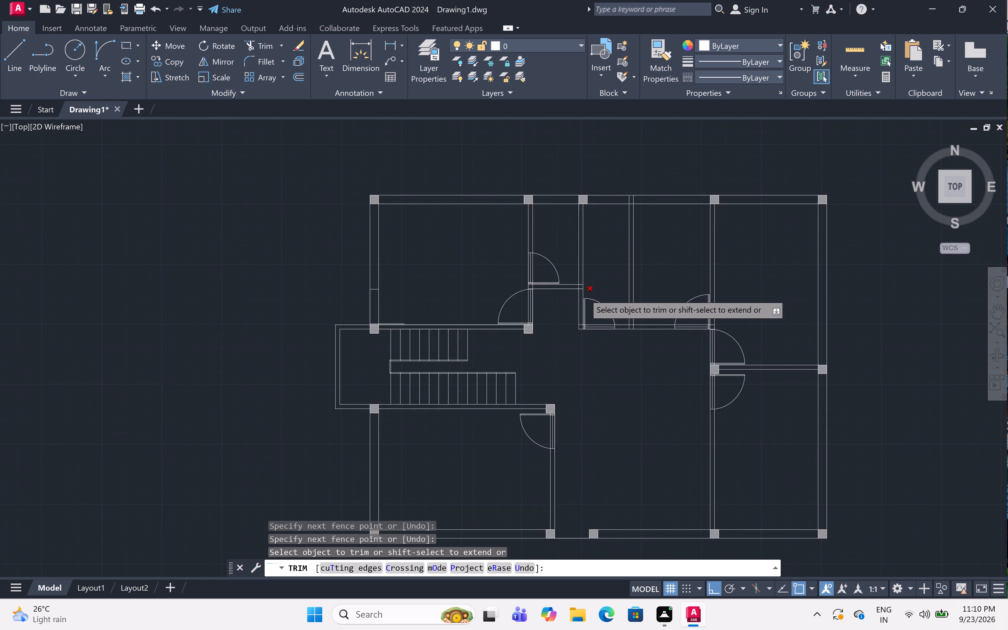
pyautogui.scroll(4, 506, 283)
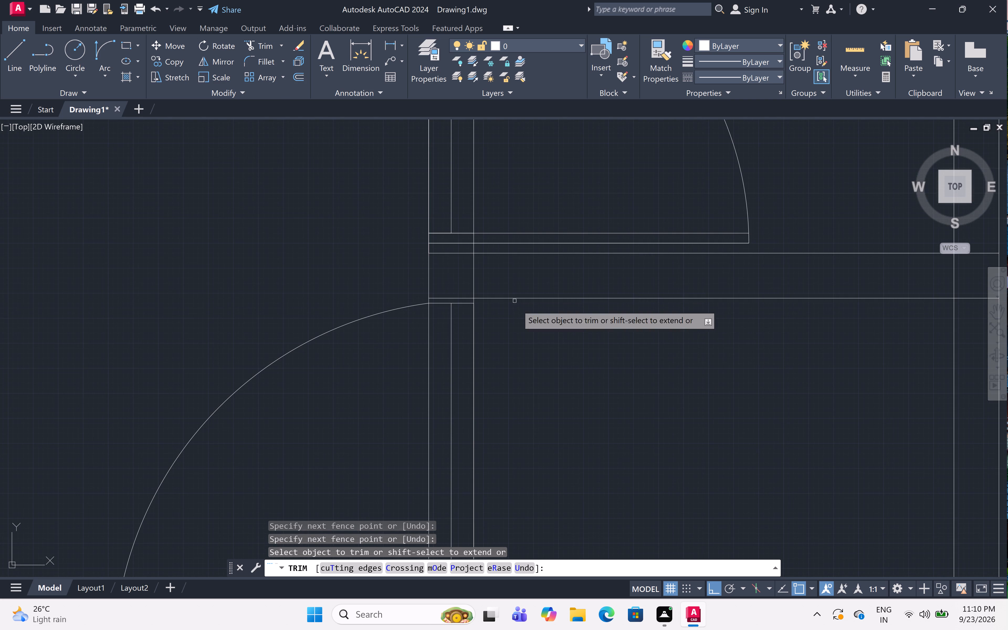
pyautogui.press('Escape')
pyautogui.scroll(-6, 572, 349)
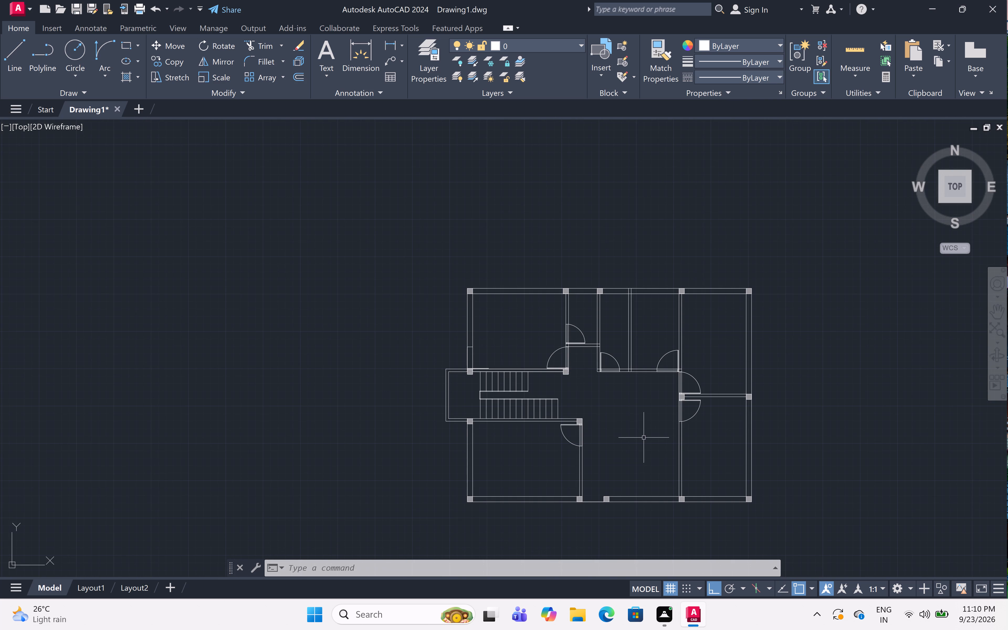
# Draw a closed 3' wide window outline across the top outer wall's thickness, between the first two junction squares of the top-left room.
pyautogui.scroll(3, 534, 254)
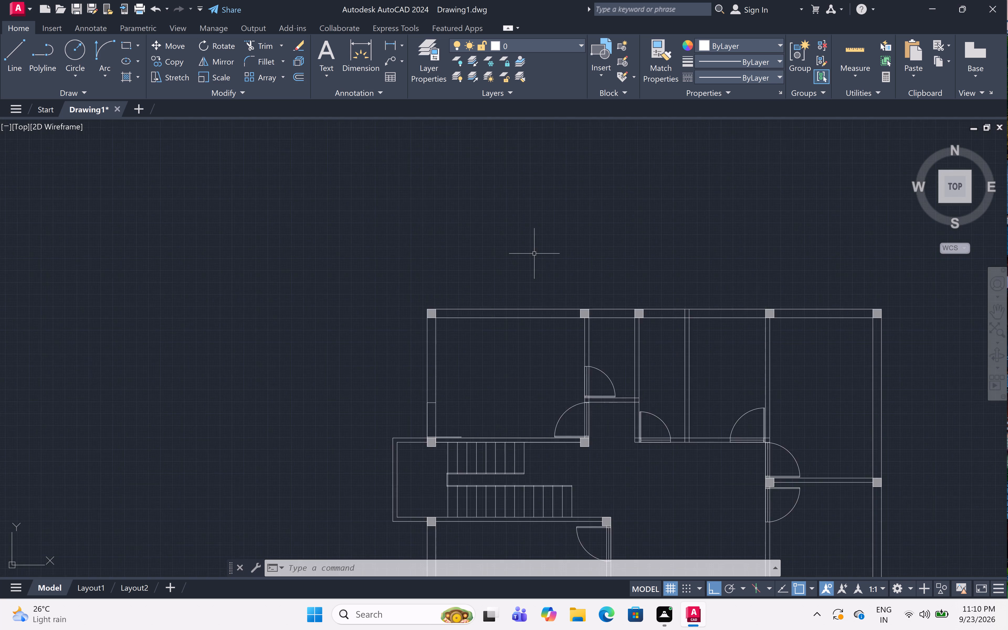
pyautogui.write('l')
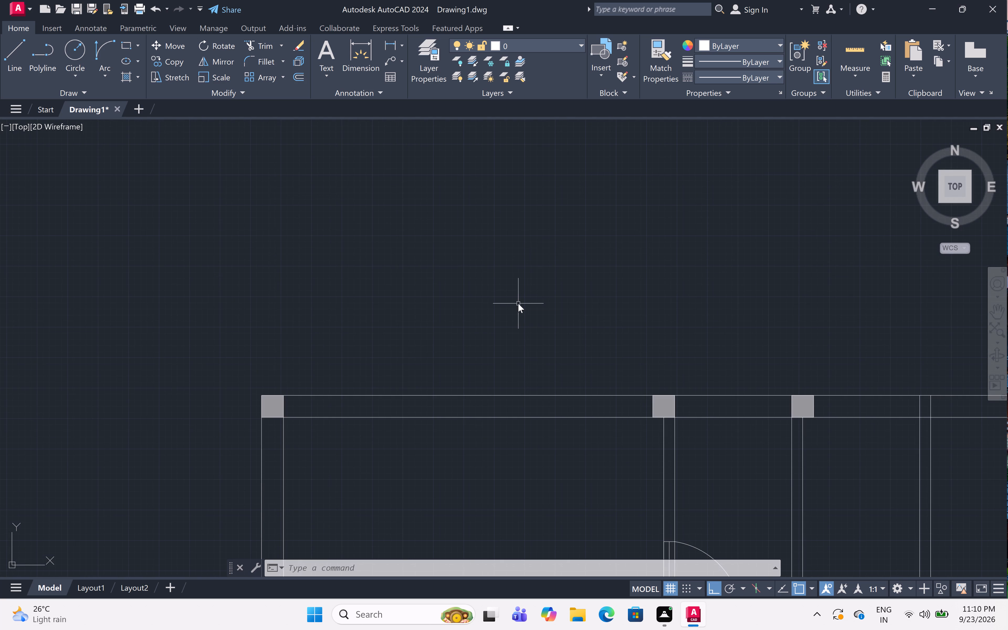
pyautogui.press('space')
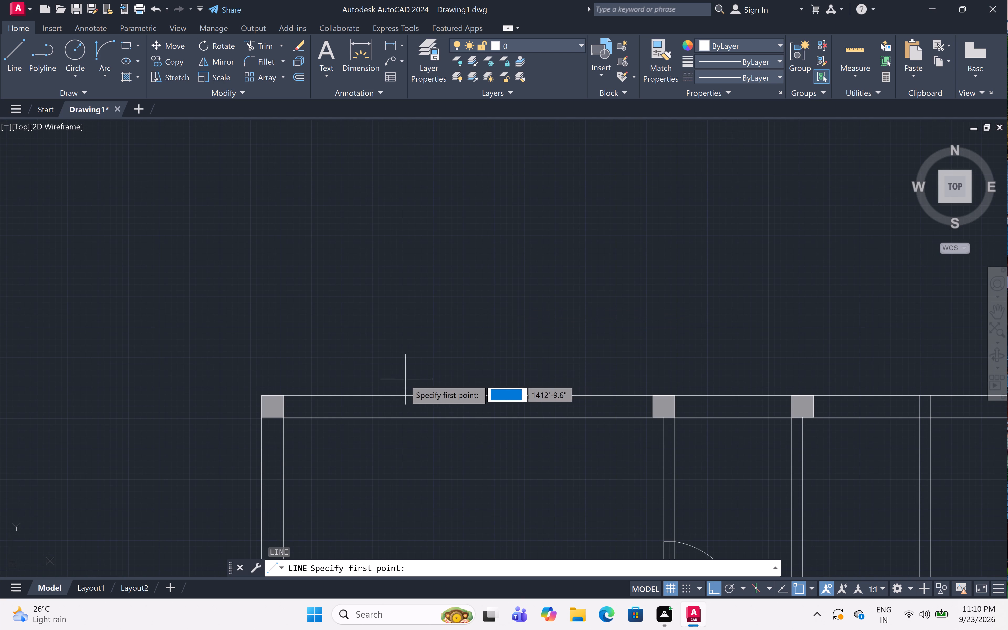
pyautogui.click(416, 396)
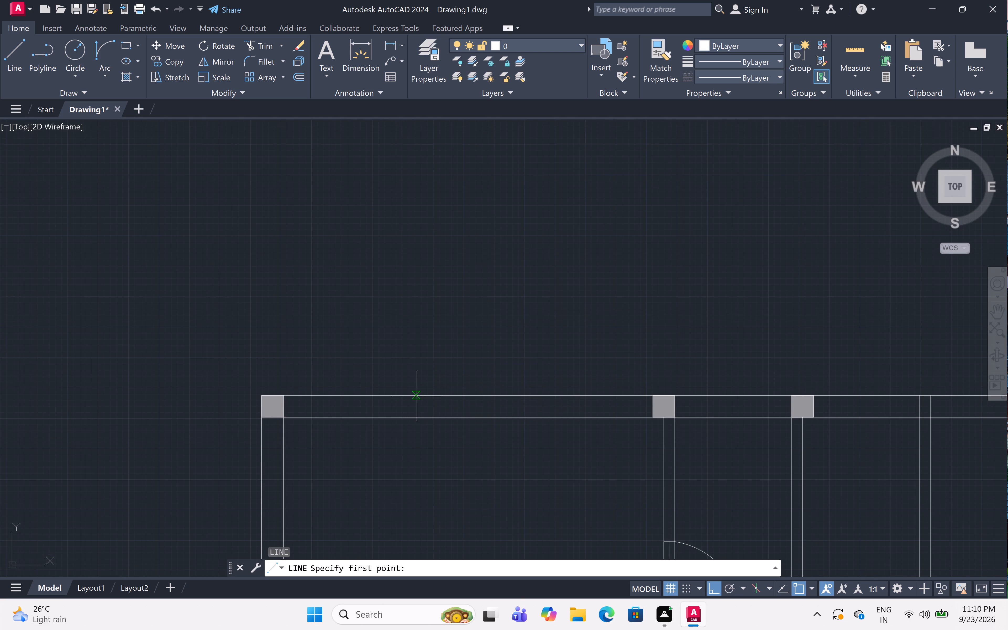
pyautogui.moveTo(418, 419); pyautogui.dragTo(421, 419)
pyautogui.write("3'")
pyautogui.press('space')
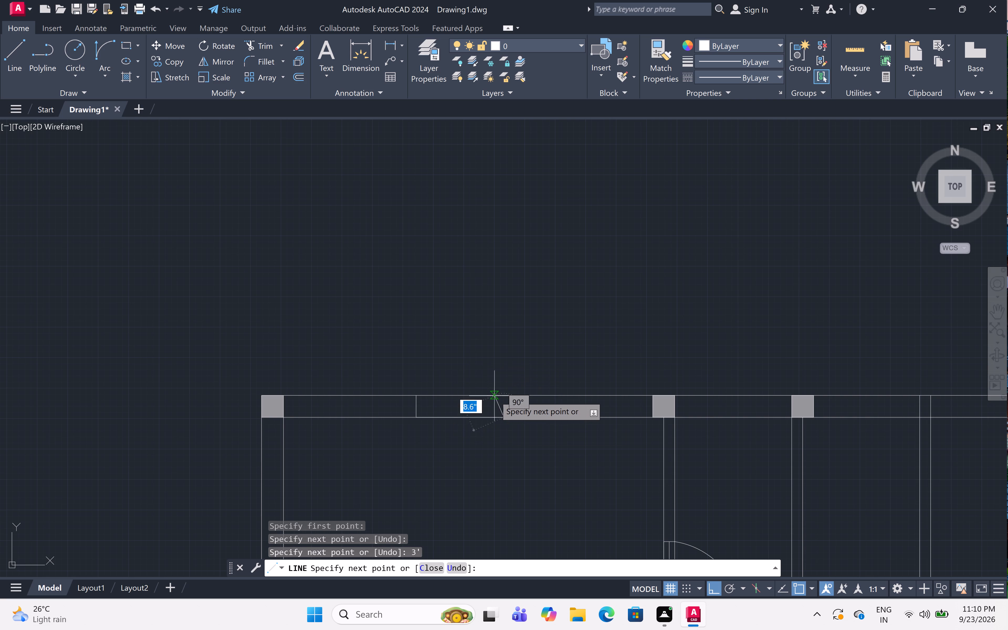
pyautogui.click(501, 395)
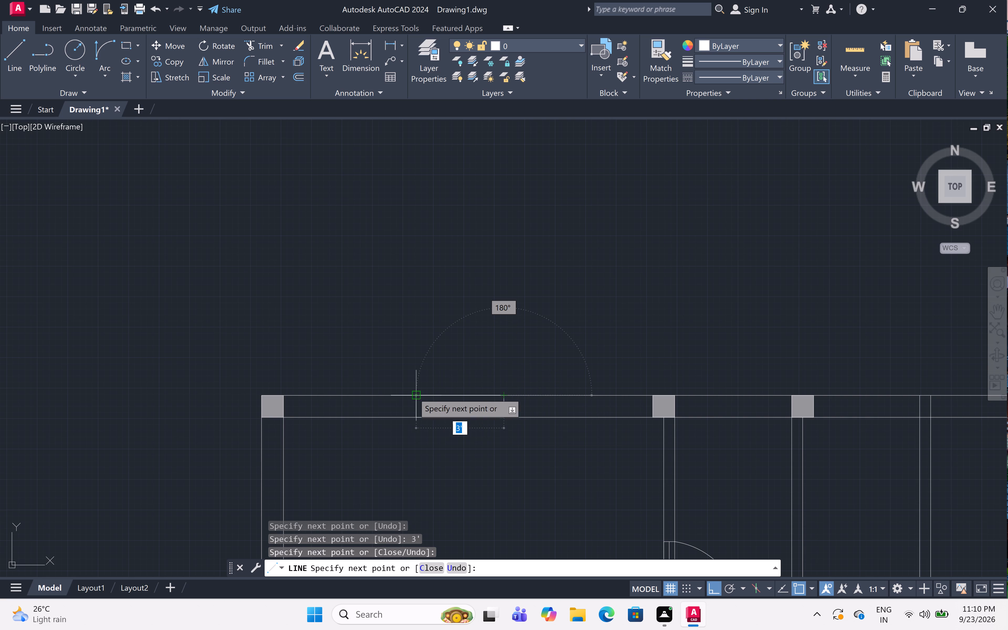
pyautogui.moveTo(414, 394); pyautogui.dragTo(417, 392)
pyautogui.press('space')
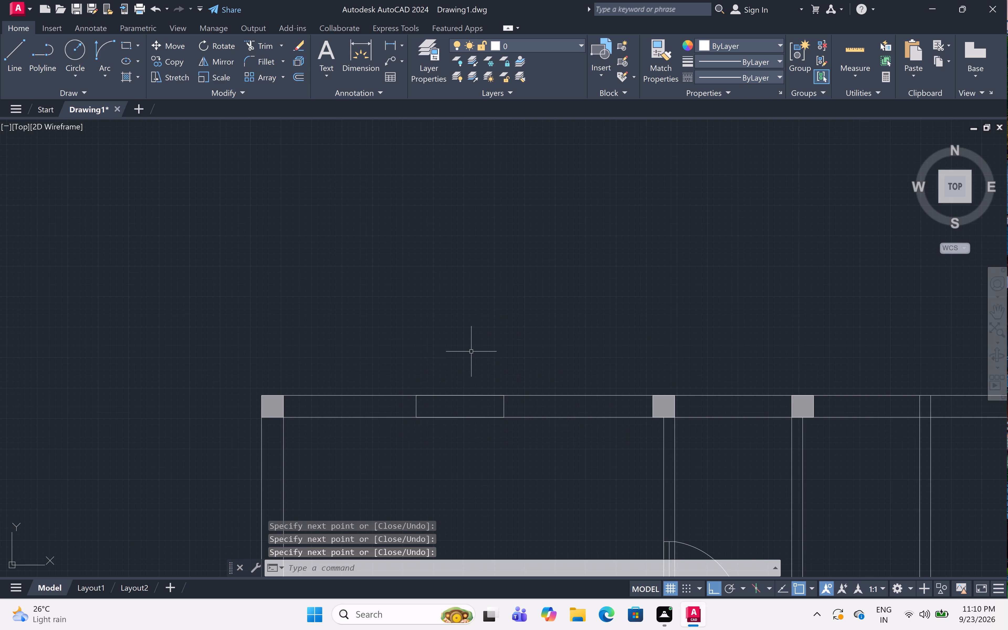
# Draw a closed 2' wide window outline across the top outer wall's thickness, between the second and third junction squares.
pyautogui.scroll(-3, 471, 351)
pyautogui.scroll(4, 549, 370)
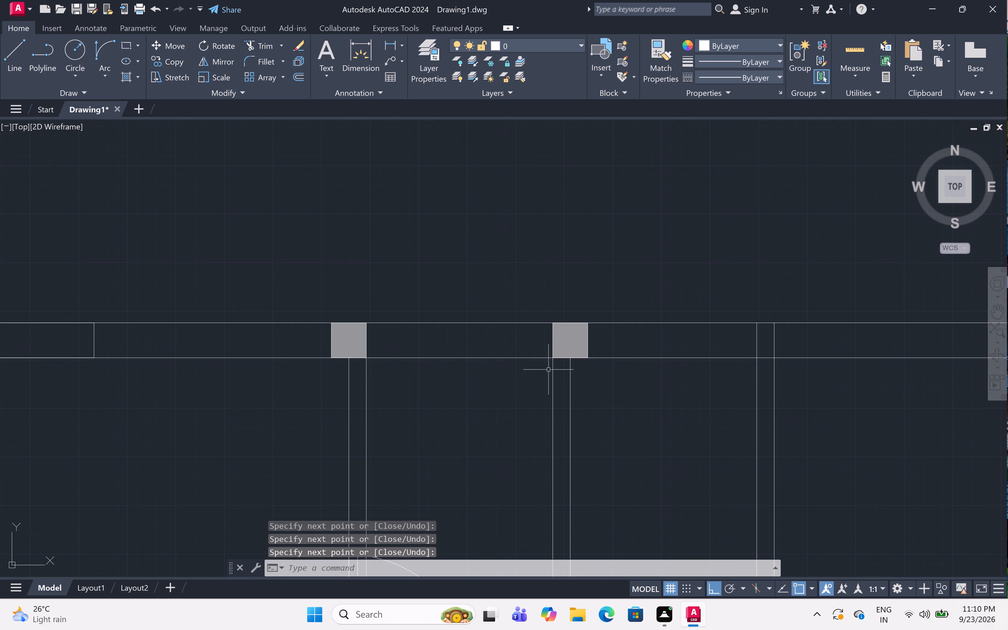
pyautogui.write('l')
pyautogui.press('space')
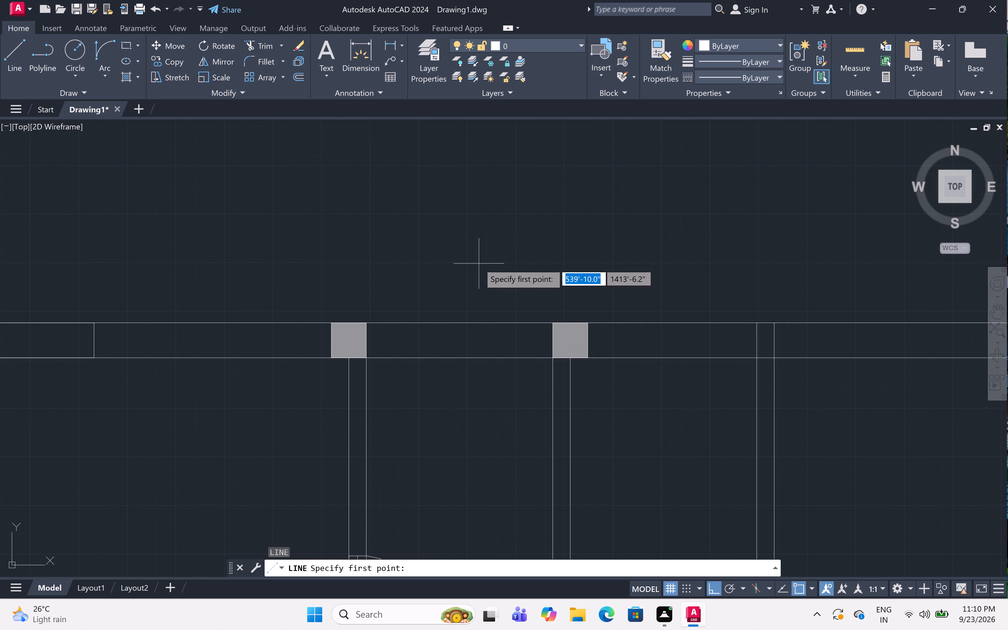
pyautogui.click(411, 321)
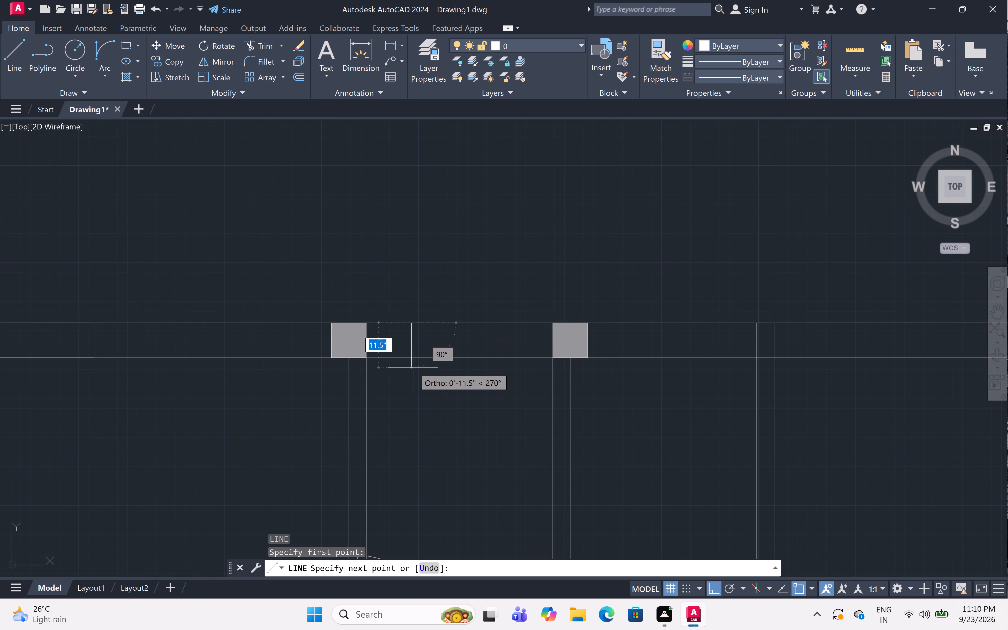
pyautogui.click(411, 356)
pyautogui.write("2'")
pyautogui.press('space')
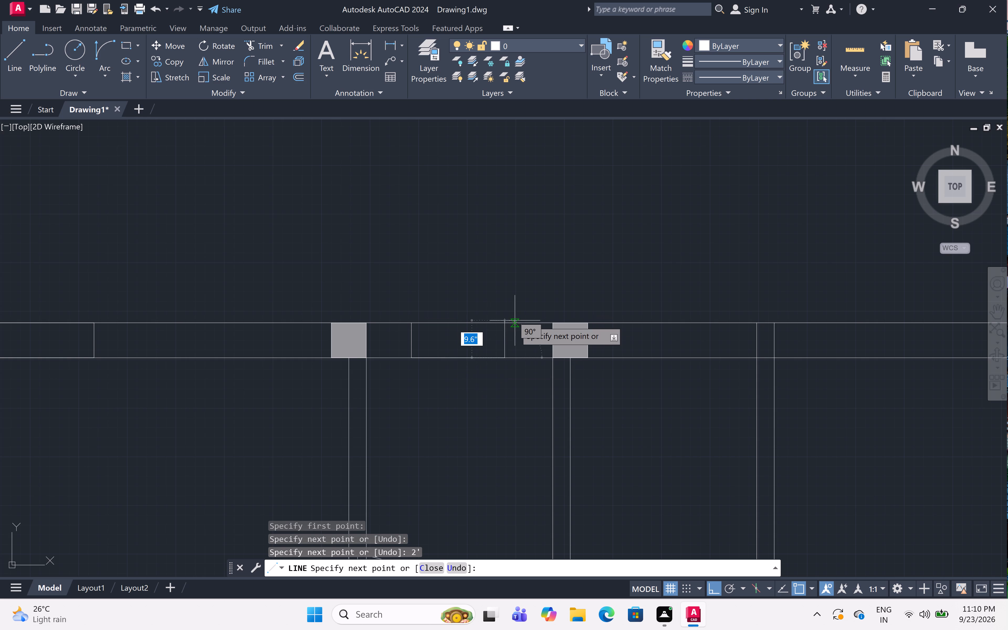
pyautogui.moveTo(505, 322); pyautogui.dragTo(502, 322)
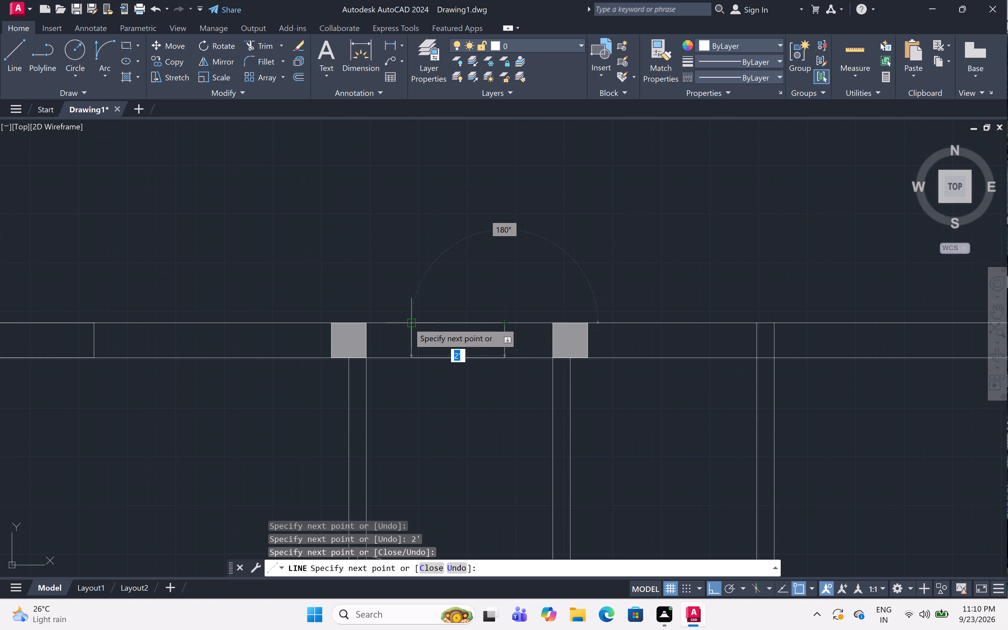
pyautogui.moveTo(408, 323); pyautogui.dragTo(416, 317)
pyautogui.press('space')
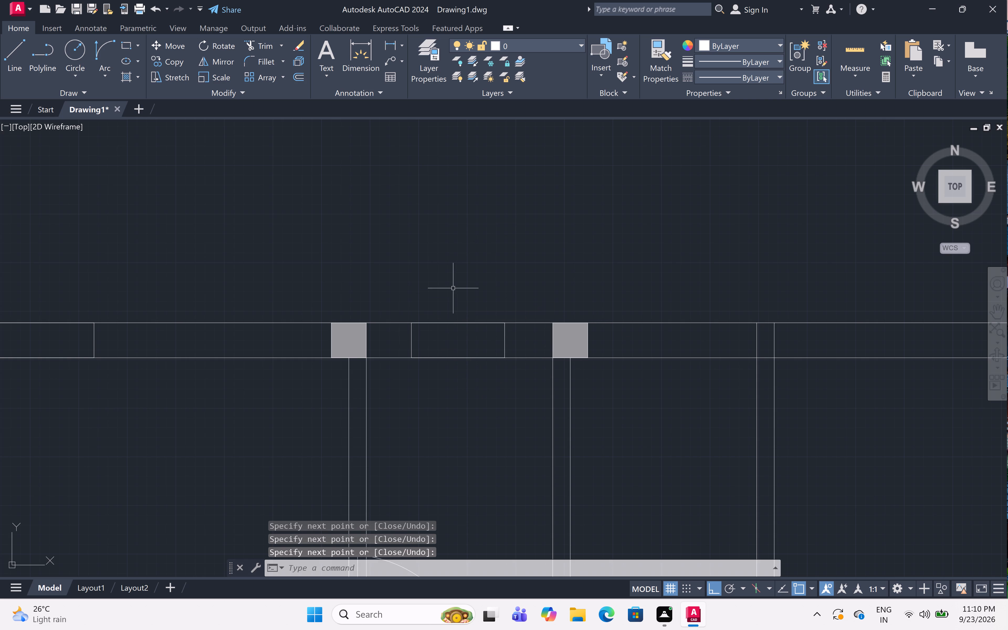
# Draw a closed 2' wide window outline across the top outer wall's thickness, between the third junction square and the adjacent partition.
pyautogui.scroll(-3, 453, 288)
pyautogui.scroll(3, 526, 304)
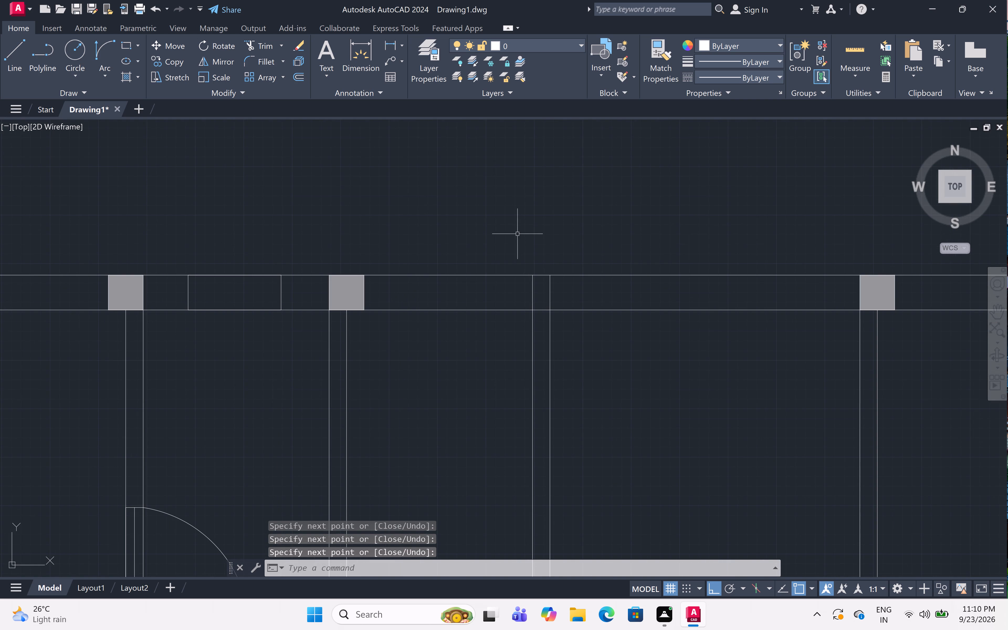
pyautogui.write('l')
pyautogui.press('space')
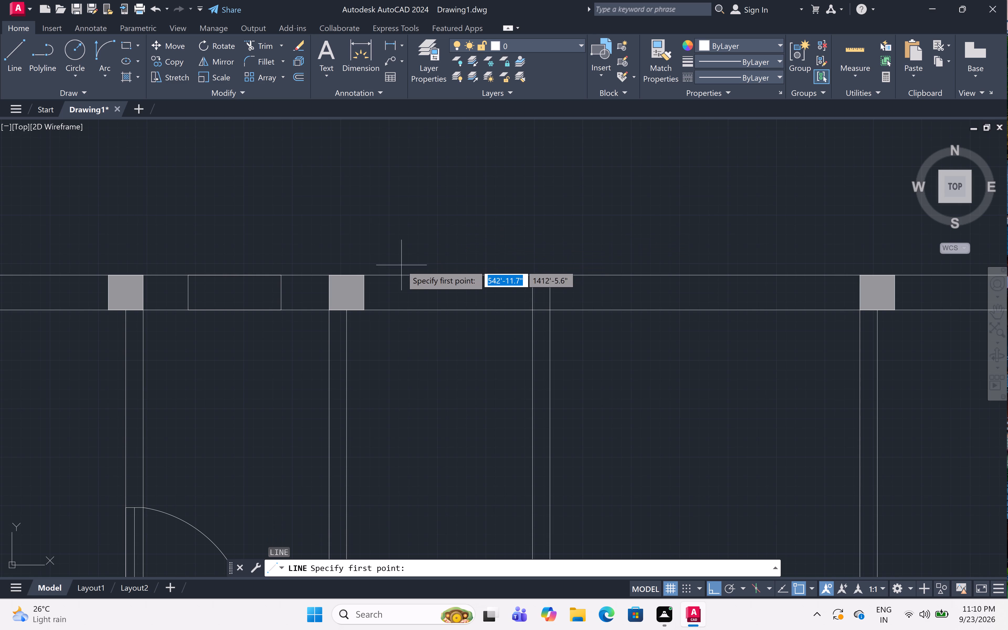
pyautogui.click(392, 276)
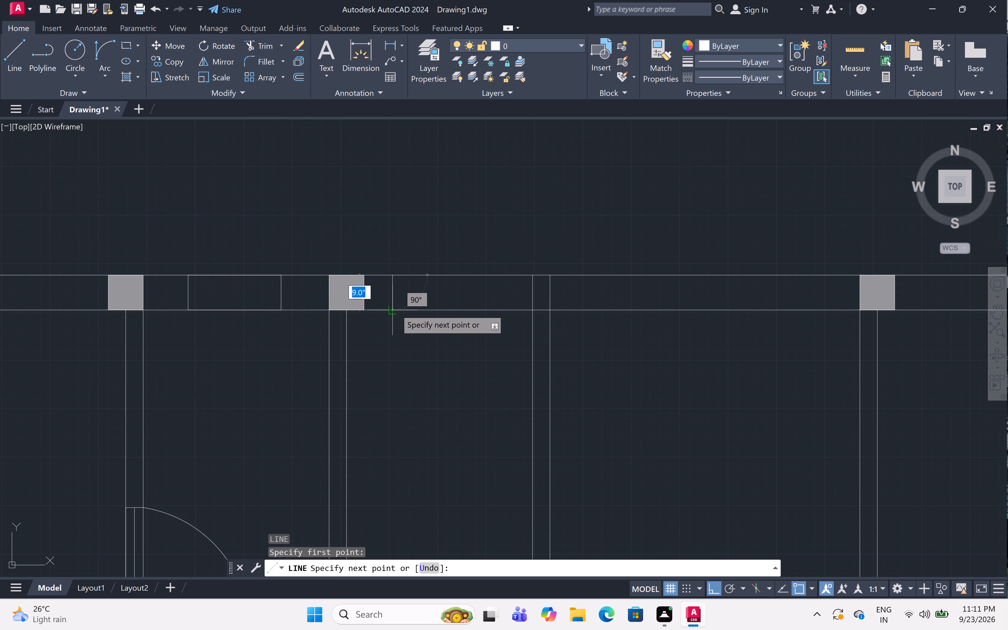
pyautogui.moveTo(396, 309); pyautogui.dragTo(406, 309)
pyautogui.write("2'")
pyautogui.press('space')
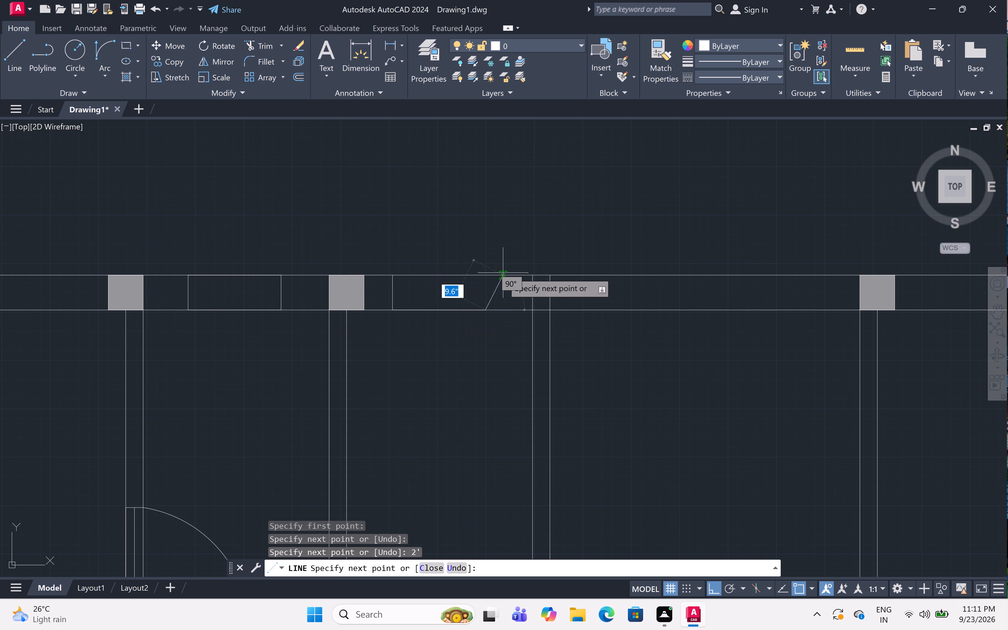
pyautogui.click(486, 277)
pyautogui.click(392, 278)
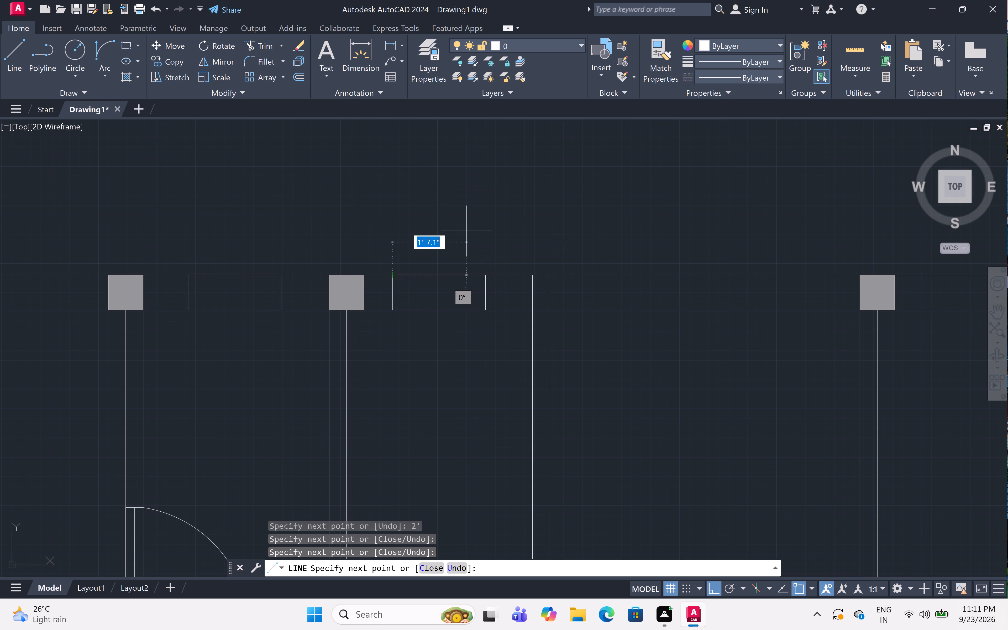
pyautogui.press('Escape')
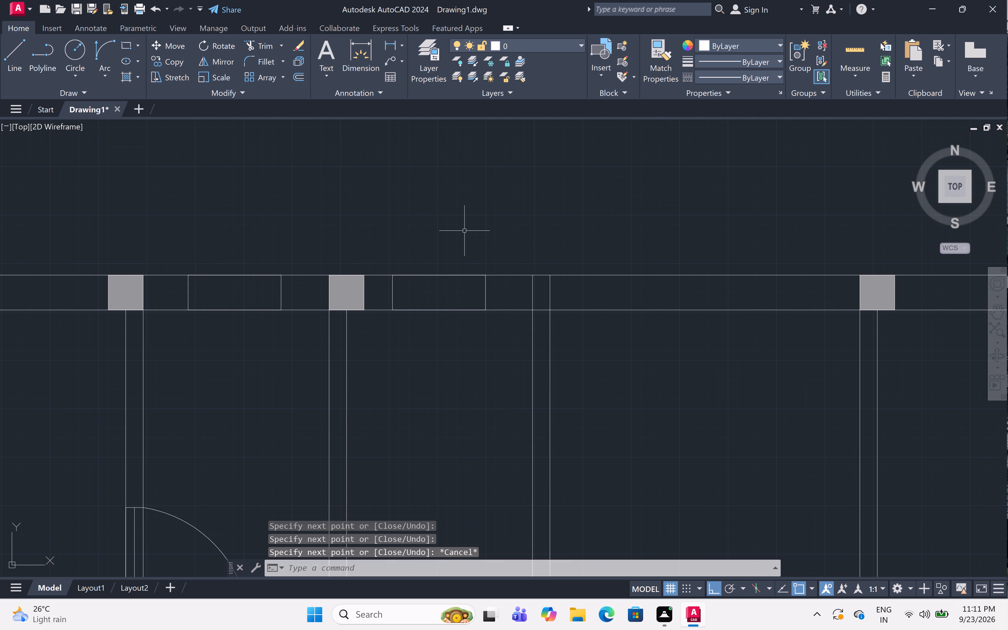
# Draw a closed 3' wide window outline across the top outer wall's thickness, between that partition and the fourth junction square.
pyautogui.scroll(-3, 463, 233)
pyautogui.scroll(2, 543, 244)
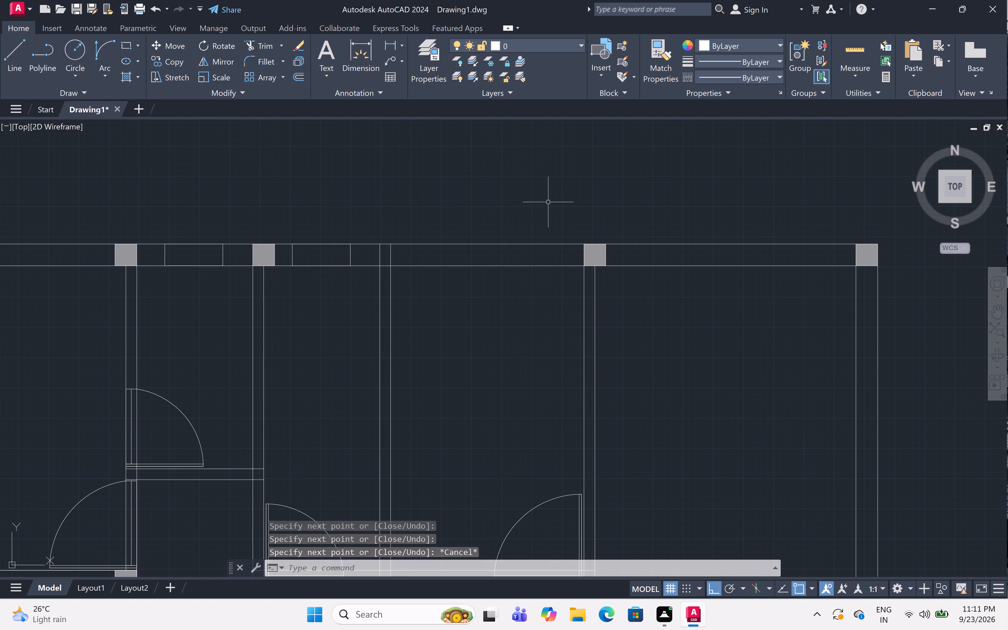
pyautogui.write('l')
pyautogui.press('space')
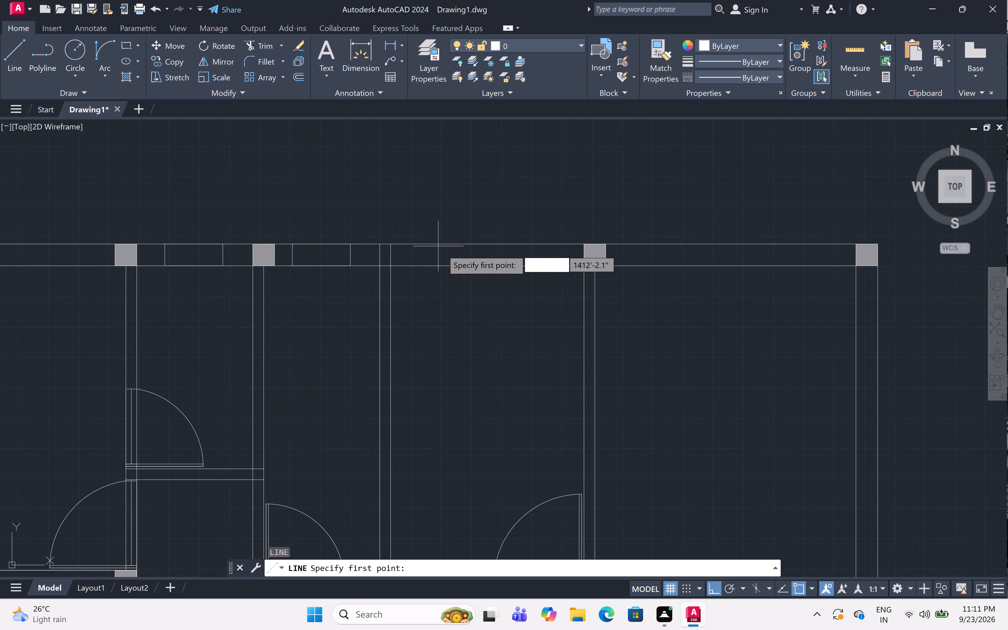
pyautogui.click(436, 244)
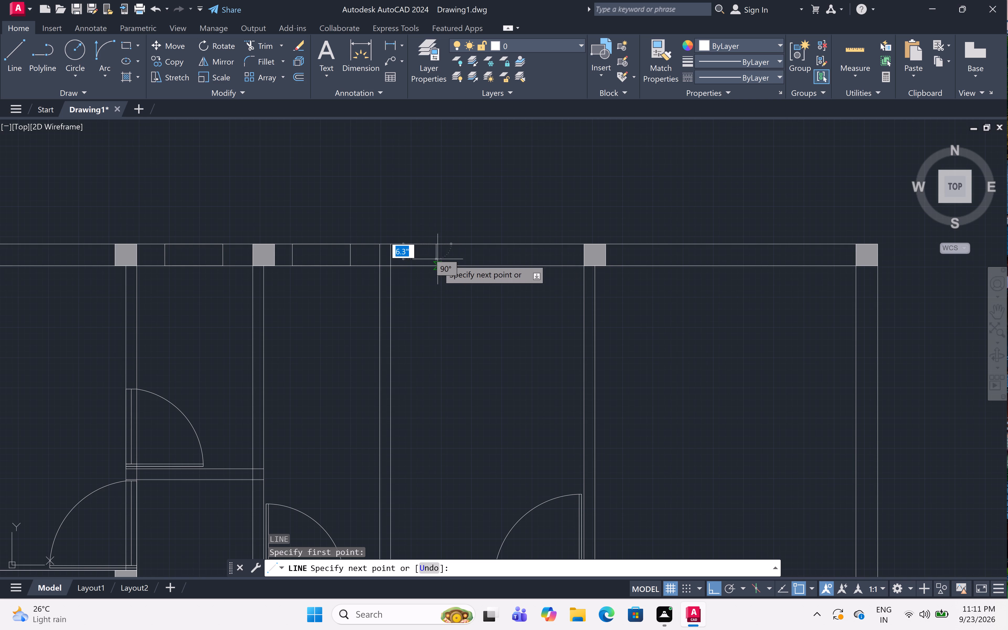
pyautogui.moveTo(437, 262); pyautogui.dragTo(439, 263)
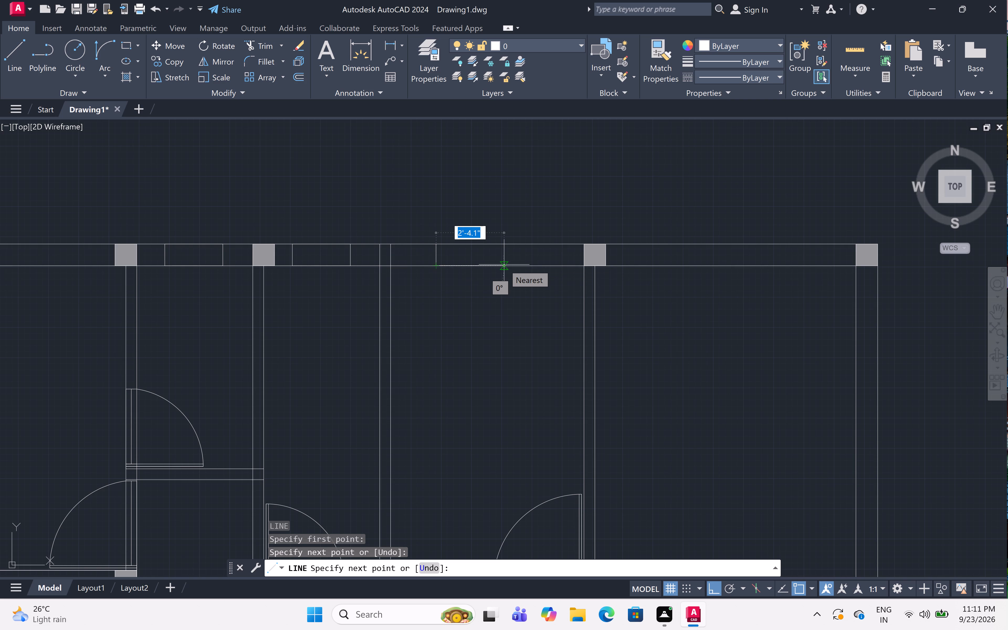
pyautogui.press('3')
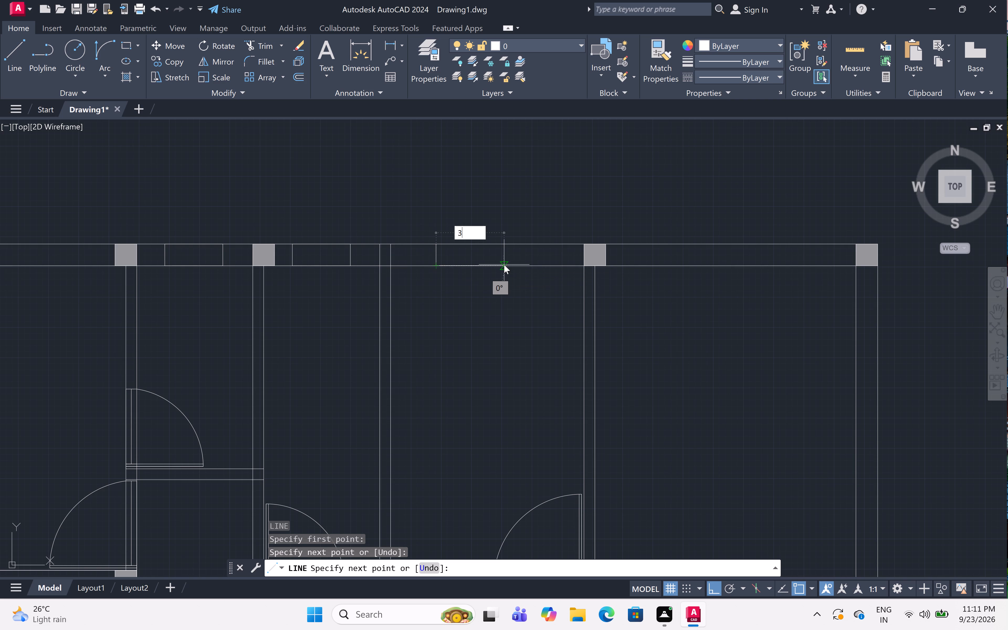
pyautogui.write("'")
pyautogui.press('space')
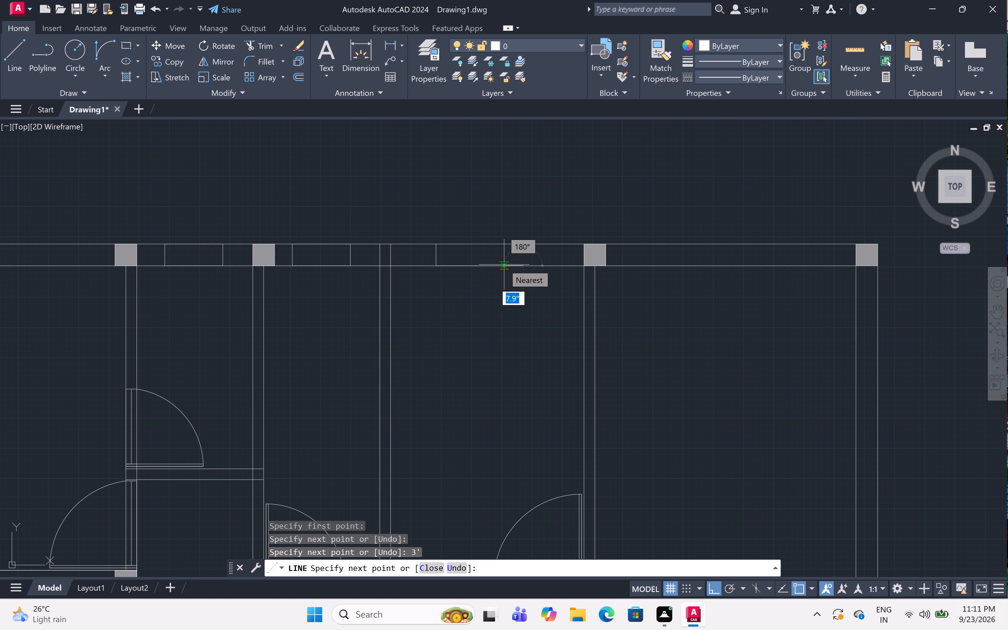
pyautogui.click(524, 245)
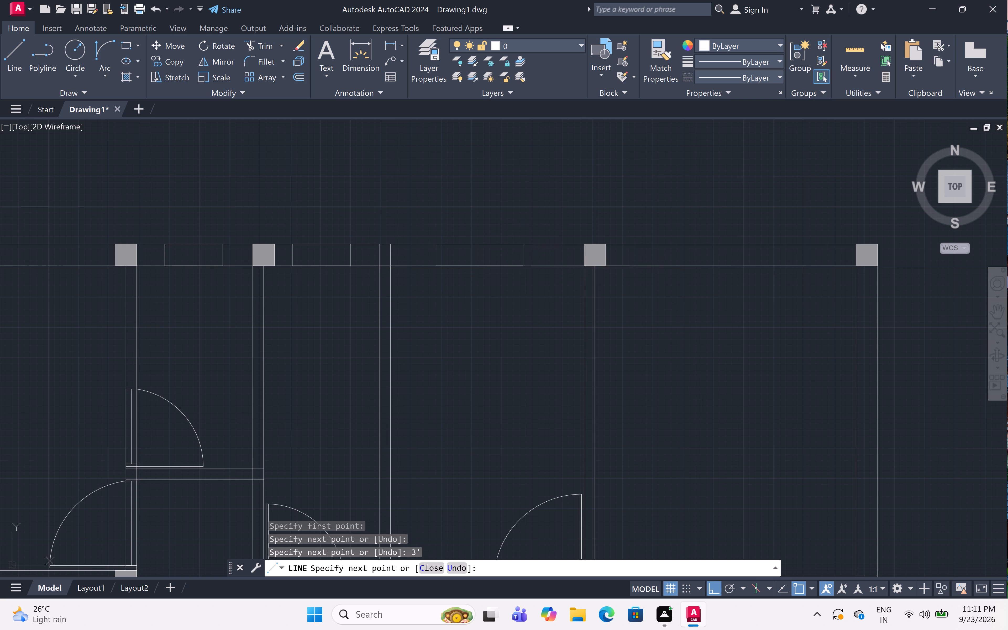
pyautogui.click(433, 245)
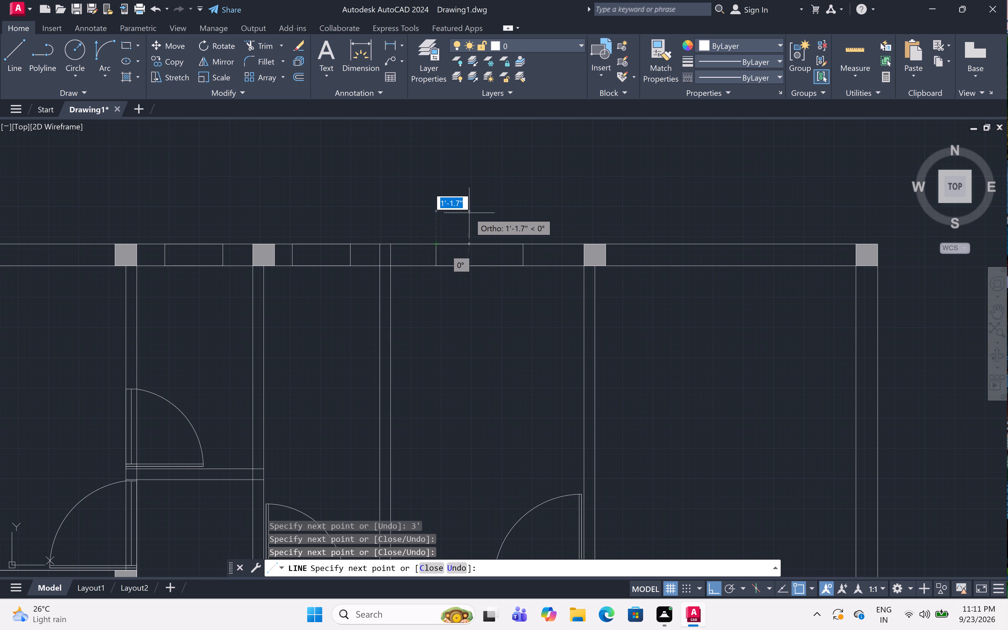
pyautogui.press('Escape')
# Draw a closed 3' wide window outline across the top outer wall's thickness in the top-right room, between the last two junction squares.
pyautogui.scroll(-1, 468, 213)
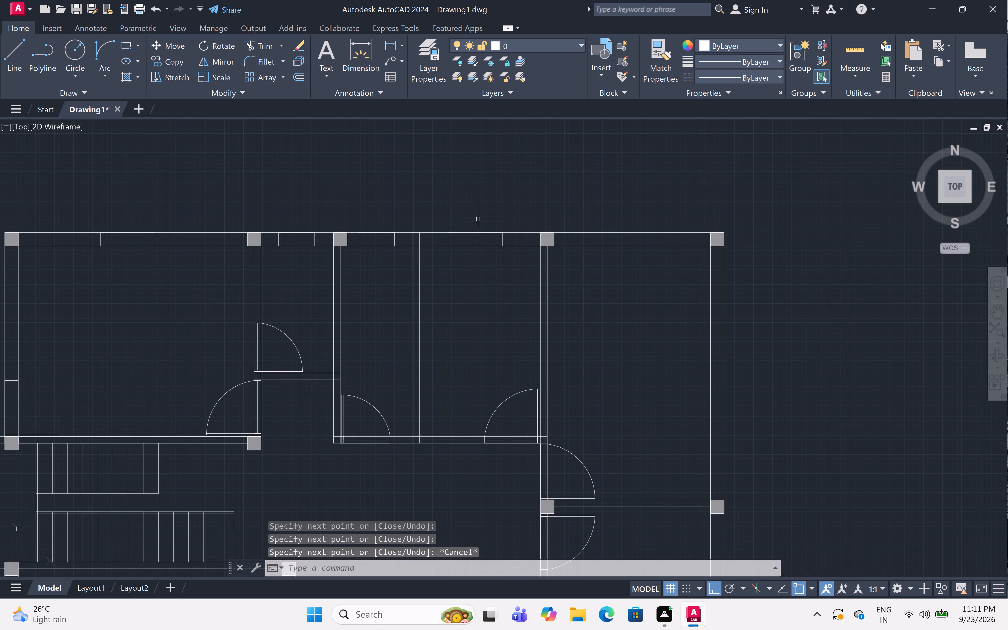
pyautogui.scroll(1, 650, 232)
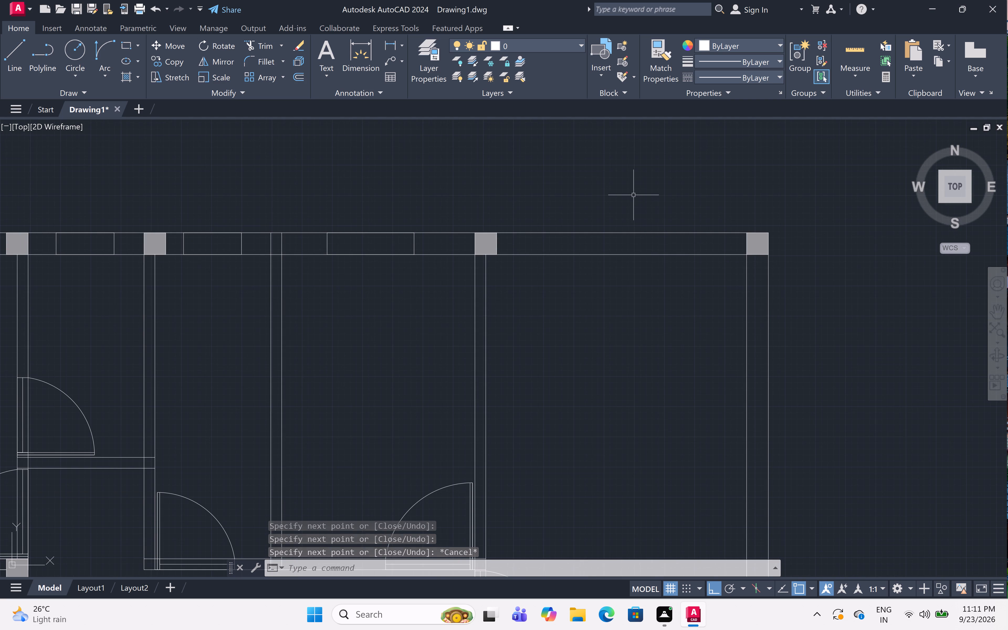
pyautogui.write('l')
pyautogui.press('space')
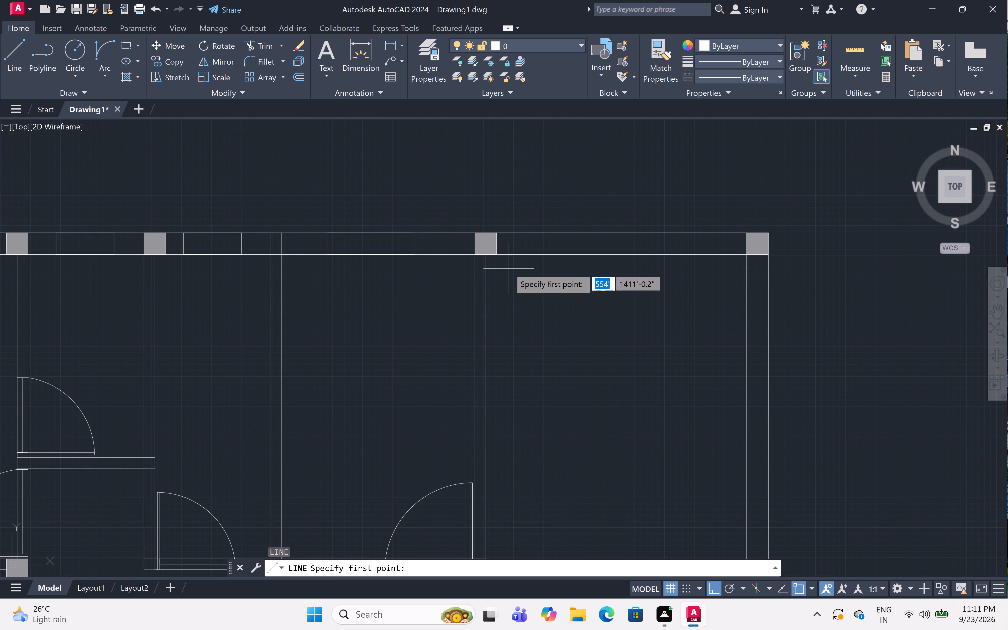
pyautogui.click(548, 232)
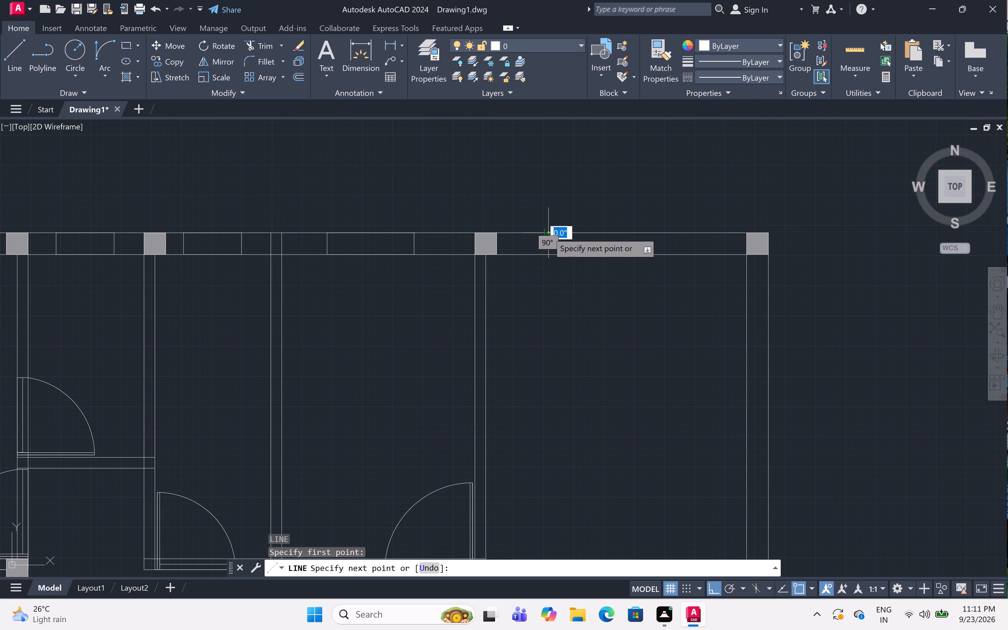
pyautogui.click(554, 254)
pyautogui.write("3'")
pyautogui.press('space')
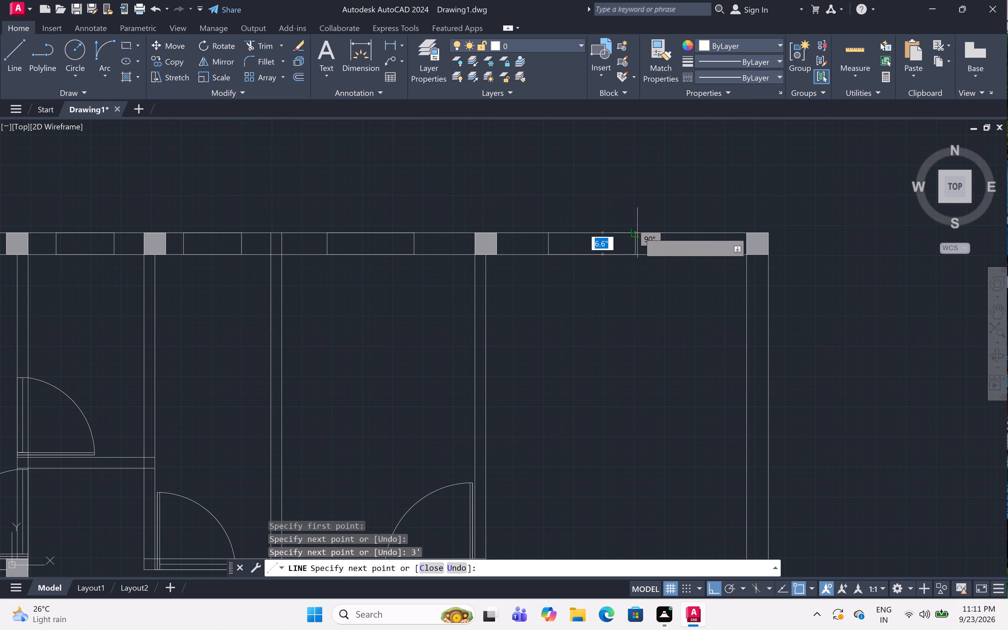
pyautogui.click(638, 230)
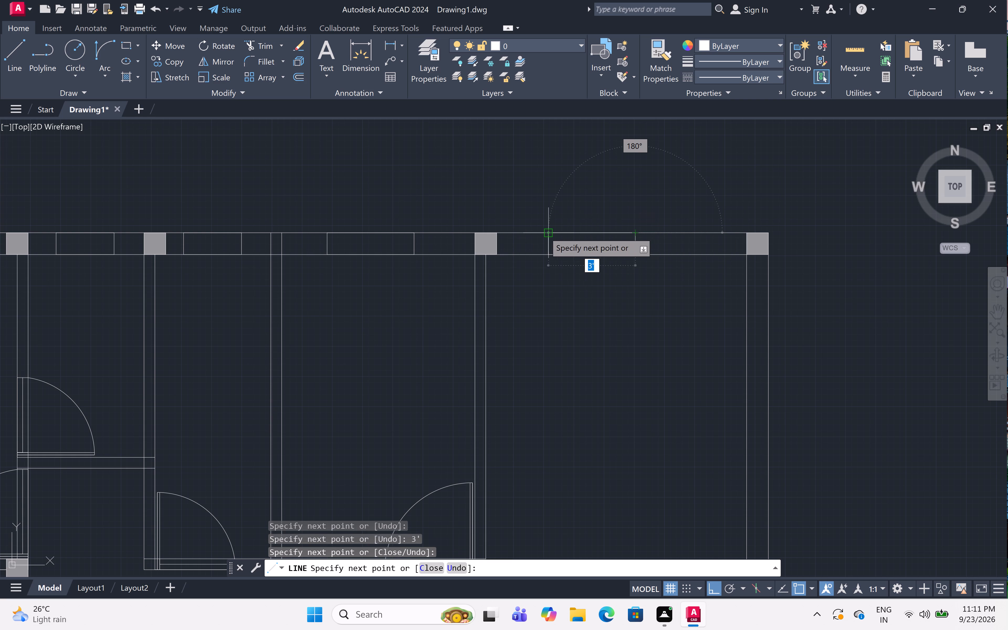
pyautogui.moveTo(544, 232); pyautogui.dragTo(548, 228)
pyautogui.press('space')
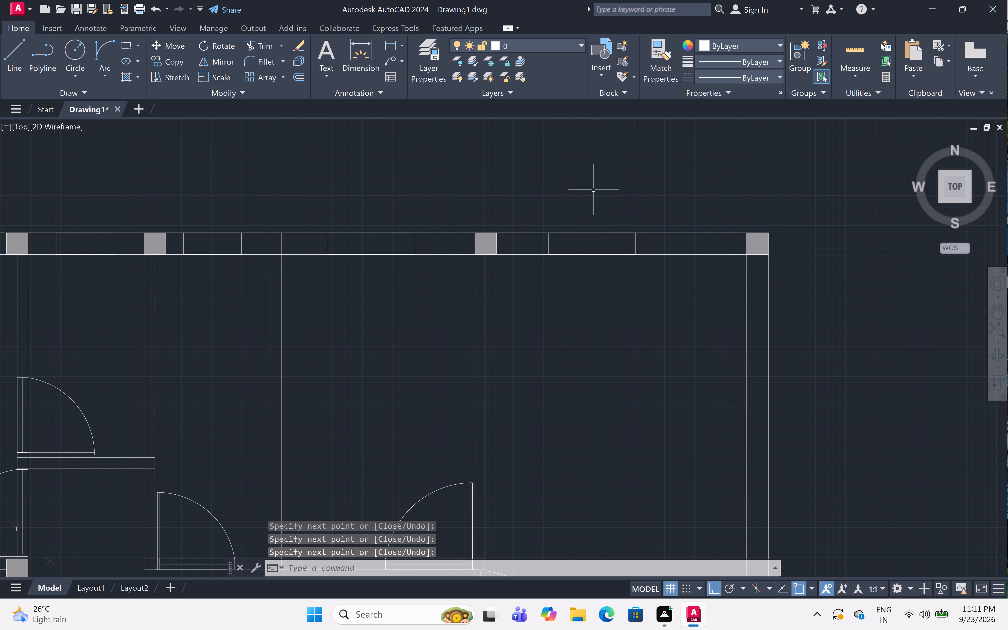
pyautogui.scroll(-4, 592, 188)
pyautogui.scroll(4, 622, 210)
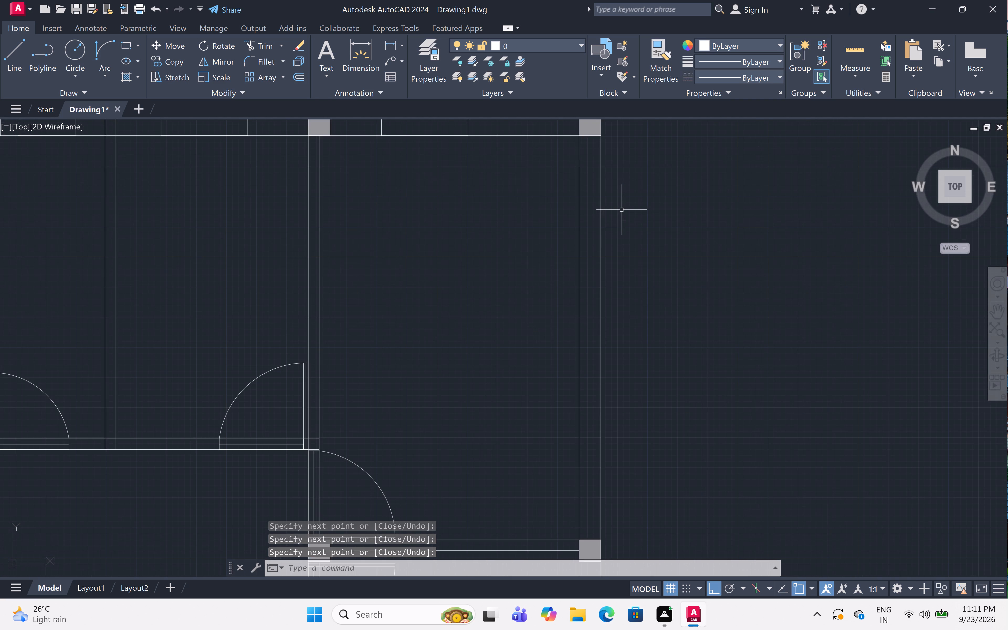
# Draw a closed 3' wide window outline across the right outer wall's thickness, in the top-right room.
pyautogui.scroll(-1, 622, 210)
pyautogui.write('l')
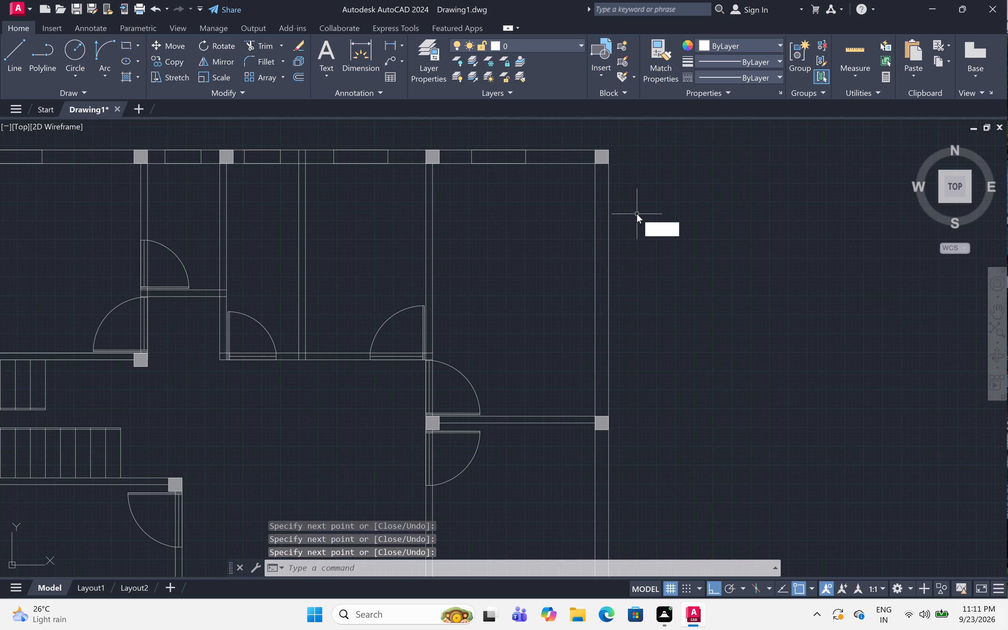
pyautogui.press('space')
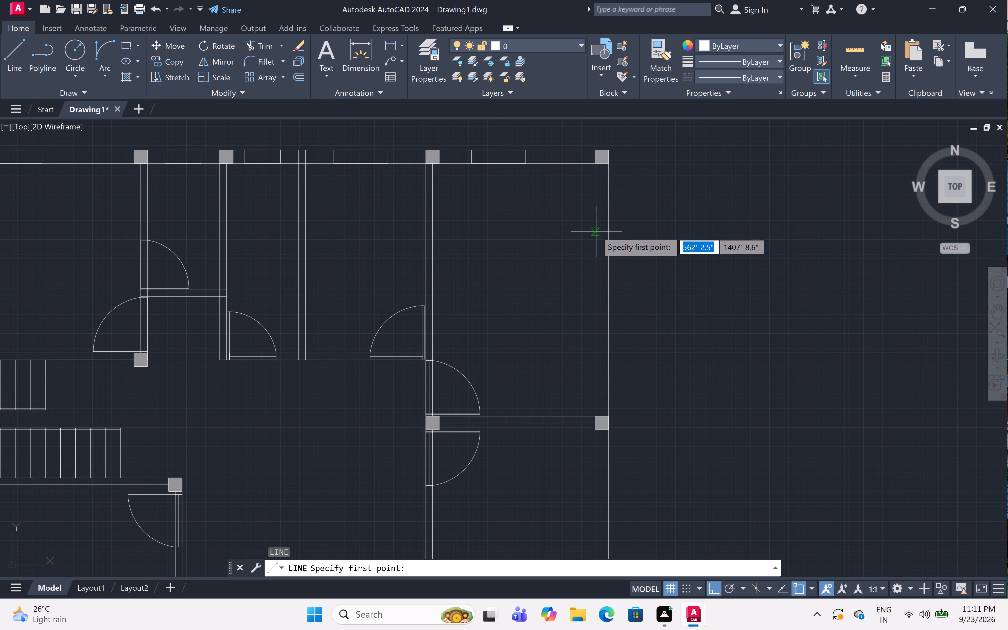
pyautogui.click(596, 227)
pyautogui.click(608, 226)
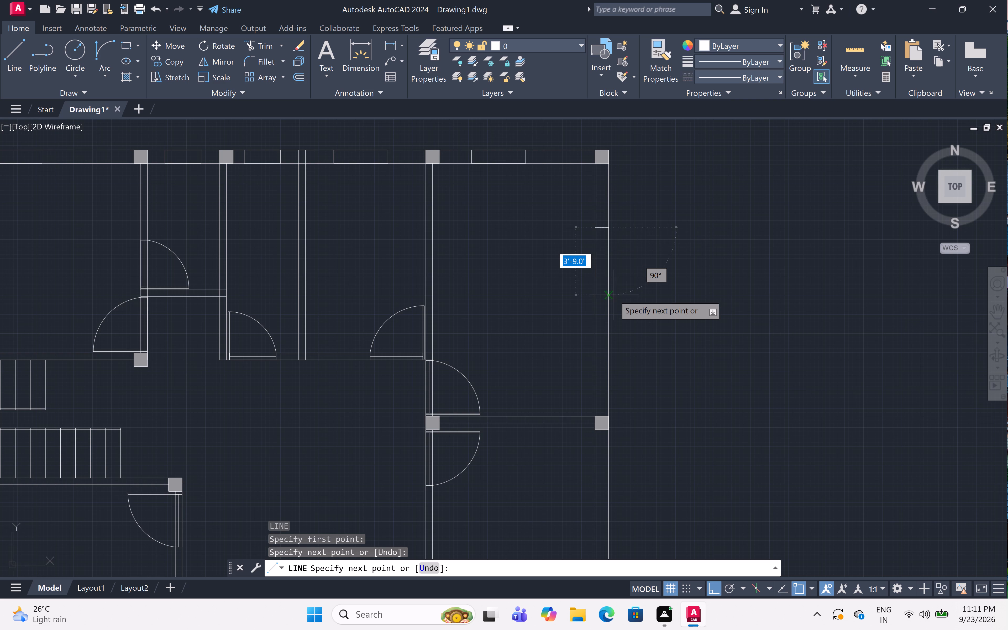
pyautogui.write("3'")
pyautogui.press('space')
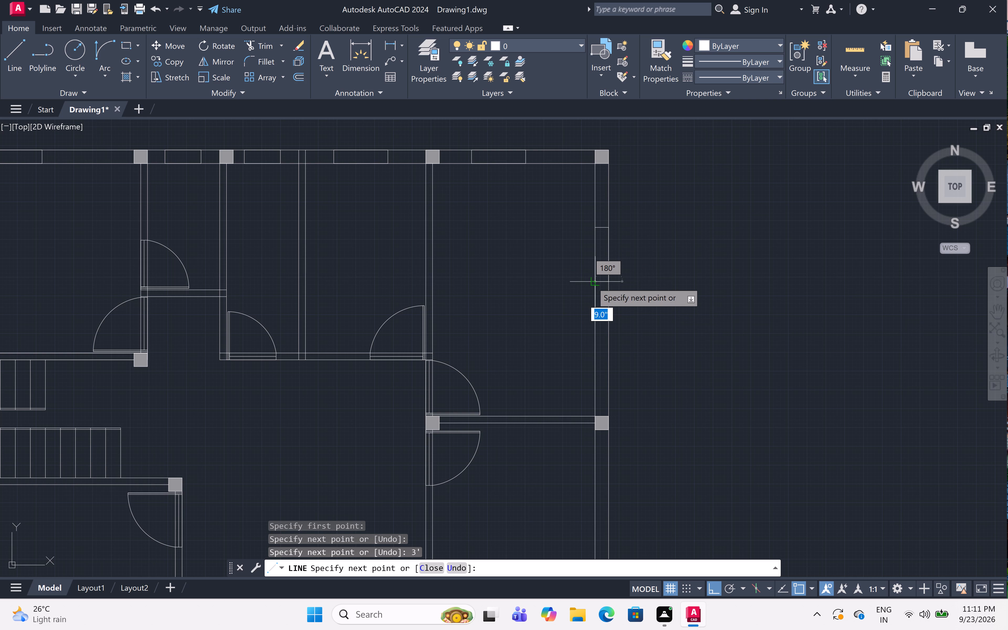
pyautogui.moveTo(592, 282); pyautogui.dragTo(592, 279)
pyautogui.moveTo(595, 228); pyautogui.dragTo(598, 228)
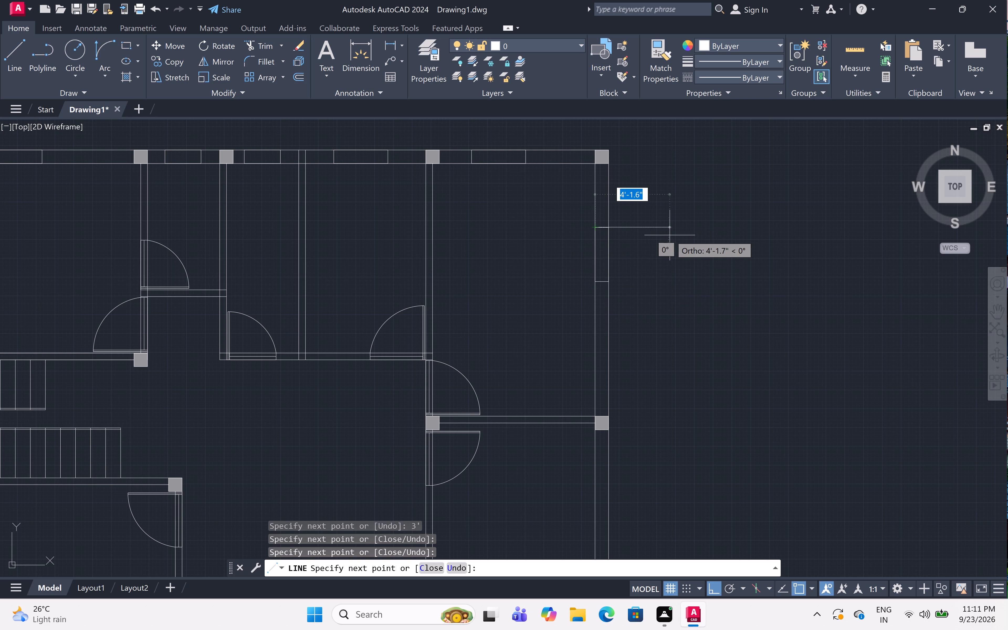
pyautogui.press('Escape')
# Draw a closed 3' wide window outline across the right outer wall's thickness, in the bottom-right room.
pyautogui.scroll(-3, 663, 234)
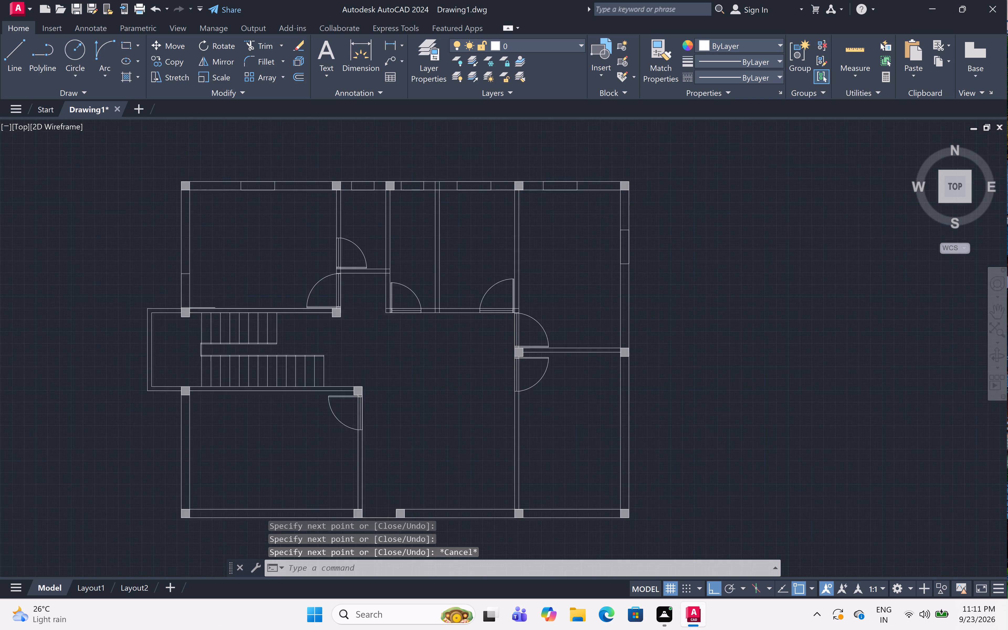
pyautogui.scroll(3, 651, 327)
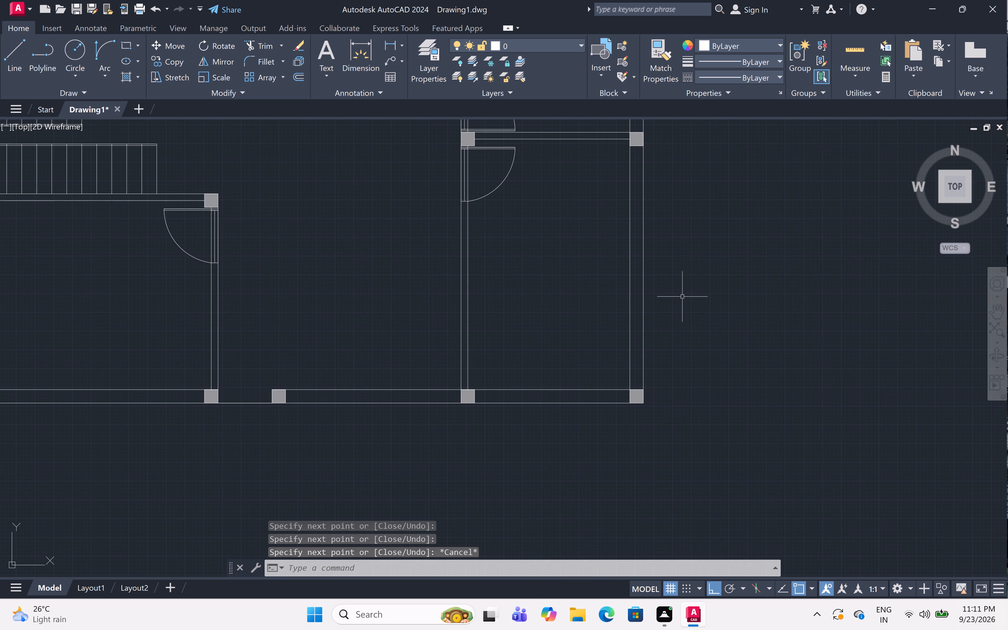
pyautogui.write('l')
pyautogui.press('space')
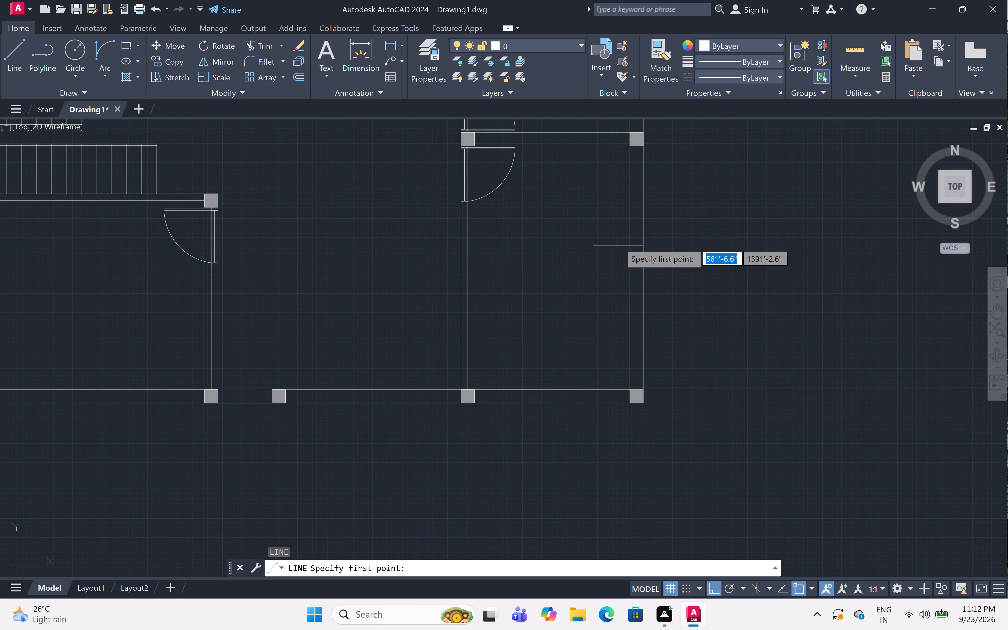
pyautogui.click(630, 241)
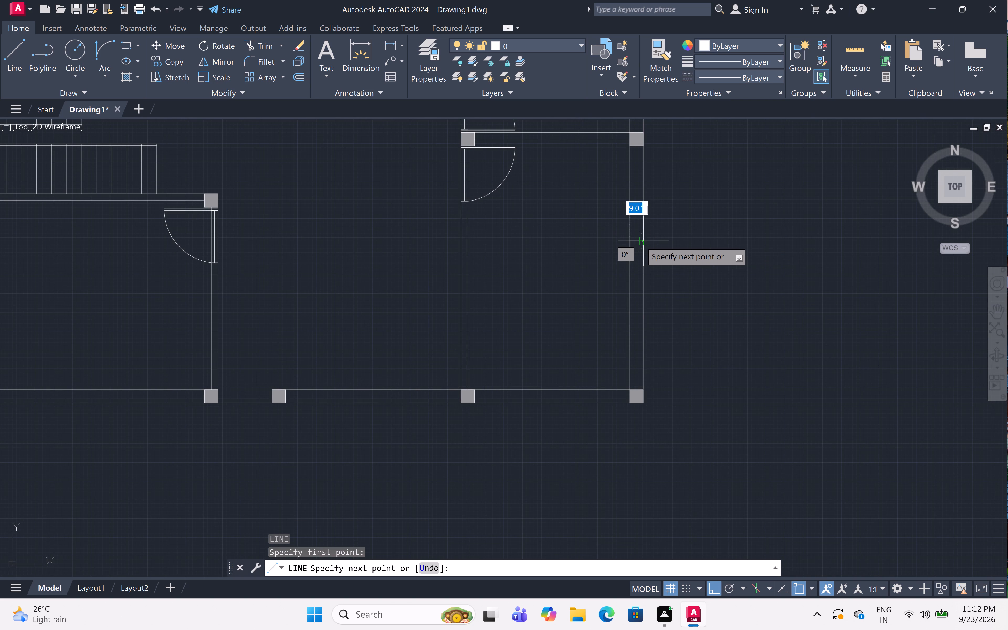
pyautogui.click(640, 241)
pyautogui.write("3'")
pyautogui.press('space')
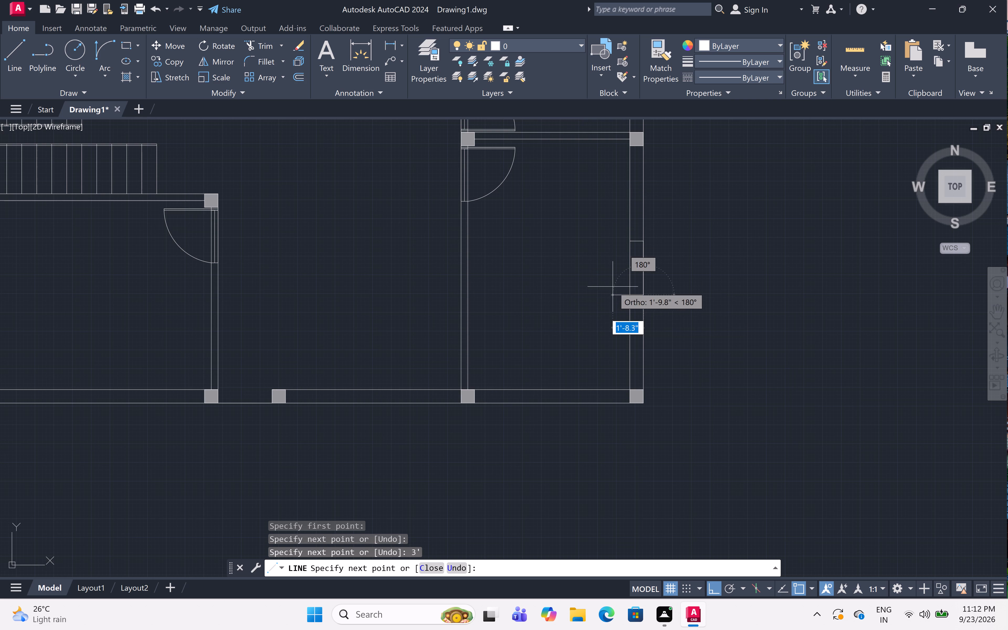
pyautogui.click(628, 292)
pyautogui.click(631, 242)
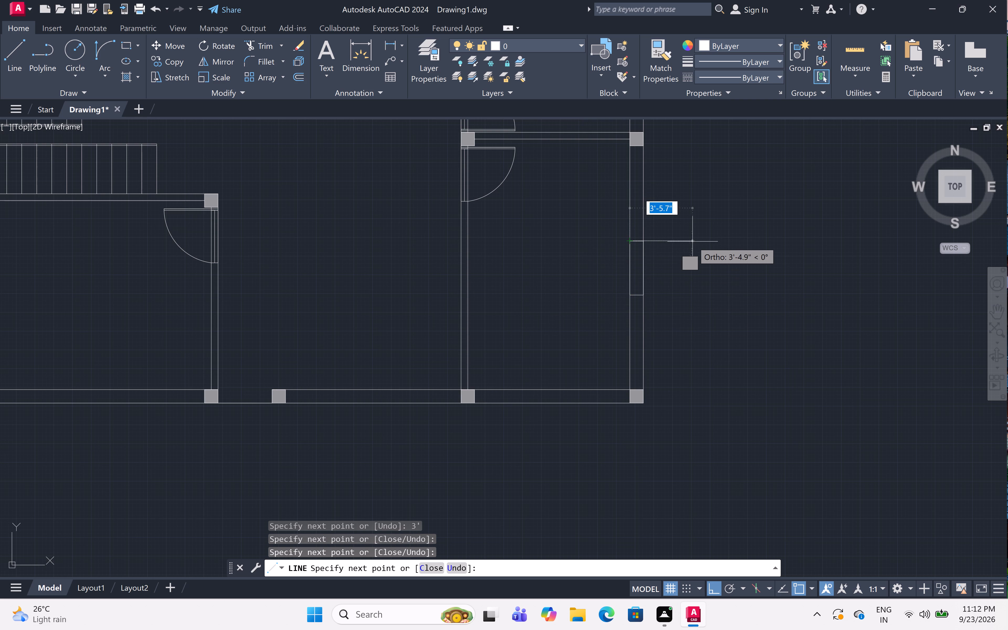
pyautogui.press('Escape')
# Draw a closed 3' wide window outline across the bottom outer wall's thickness in the bottom-right room, between the last two junction squares.
pyautogui.scroll(-2, 691, 240)
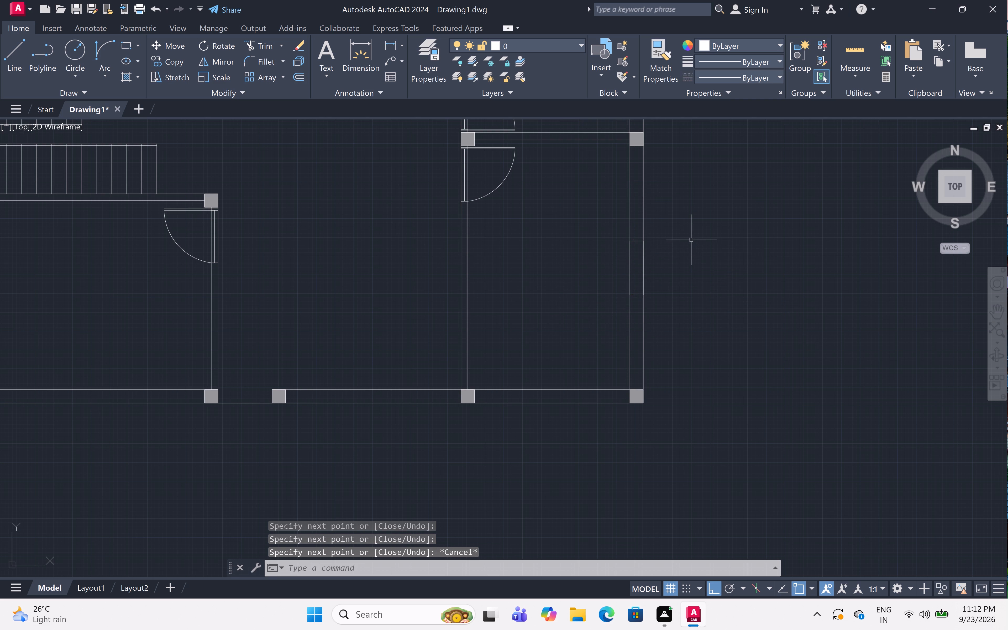
pyautogui.scroll(-1, 691, 240)
pyautogui.scroll(3, 654, 278)
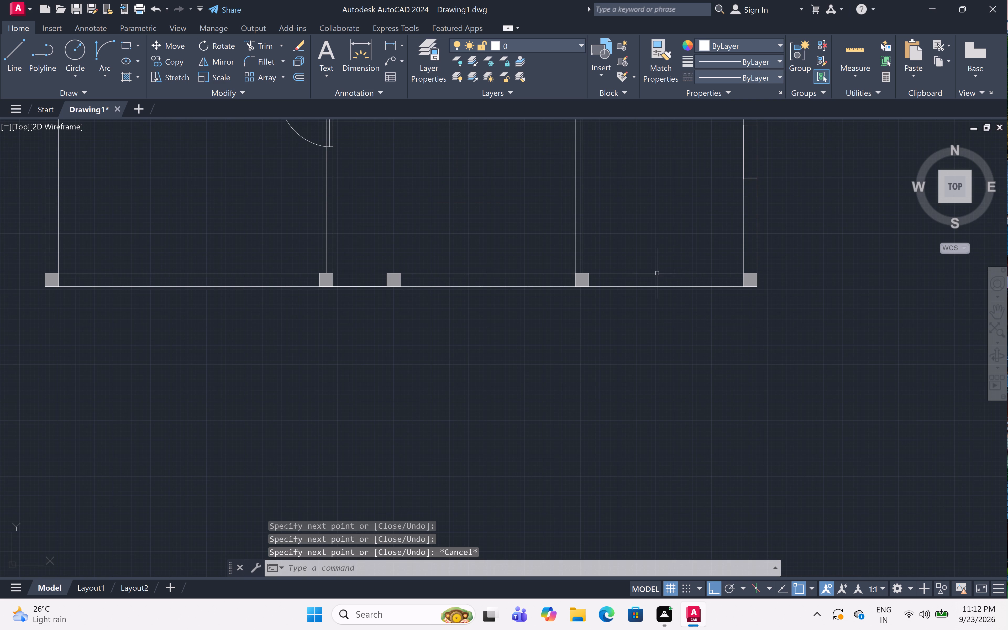
pyautogui.write('l')
pyautogui.press('space')
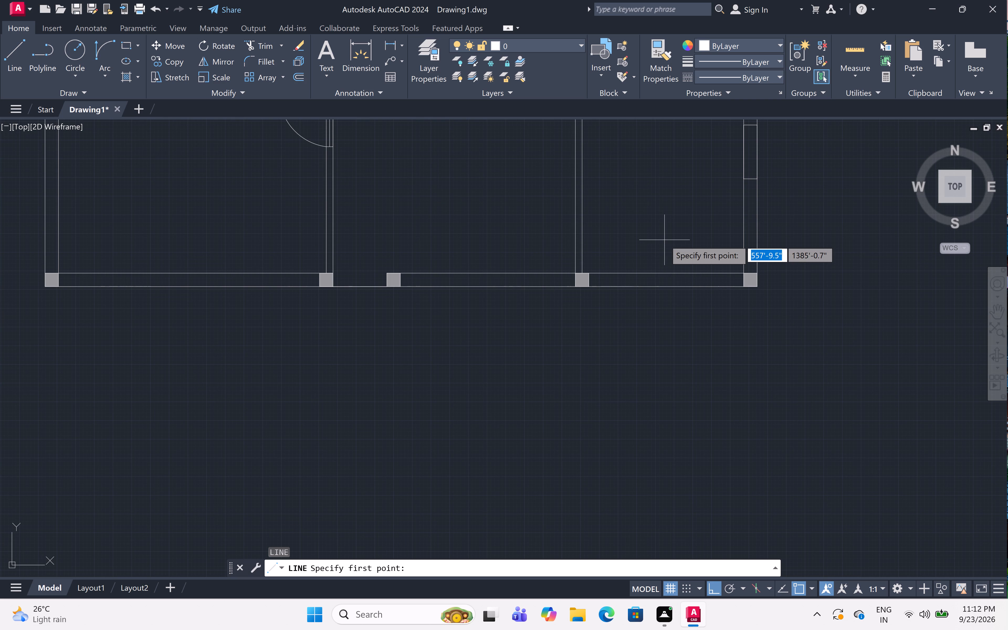
pyautogui.click(616, 274)
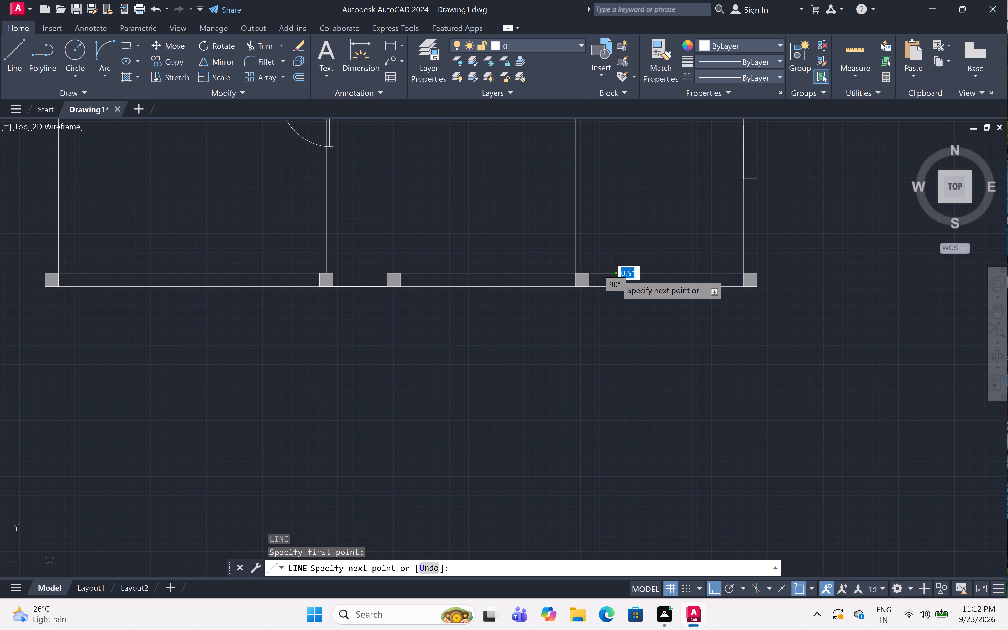
pyautogui.moveTo(615, 289); pyautogui.dragTo(631, 288)
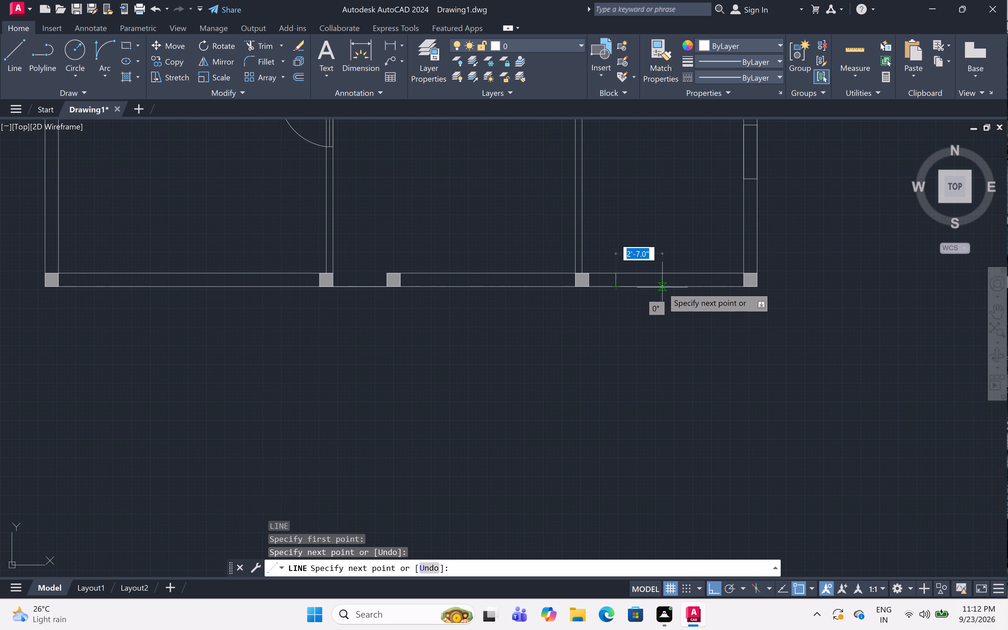
pyautogui.write("3'")
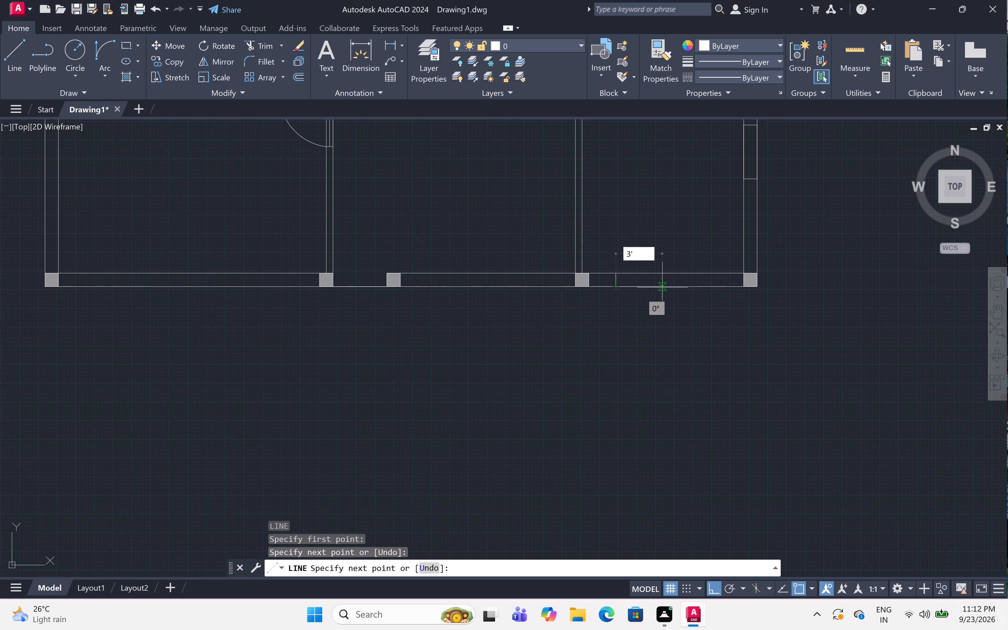
pyautogui.press('space')
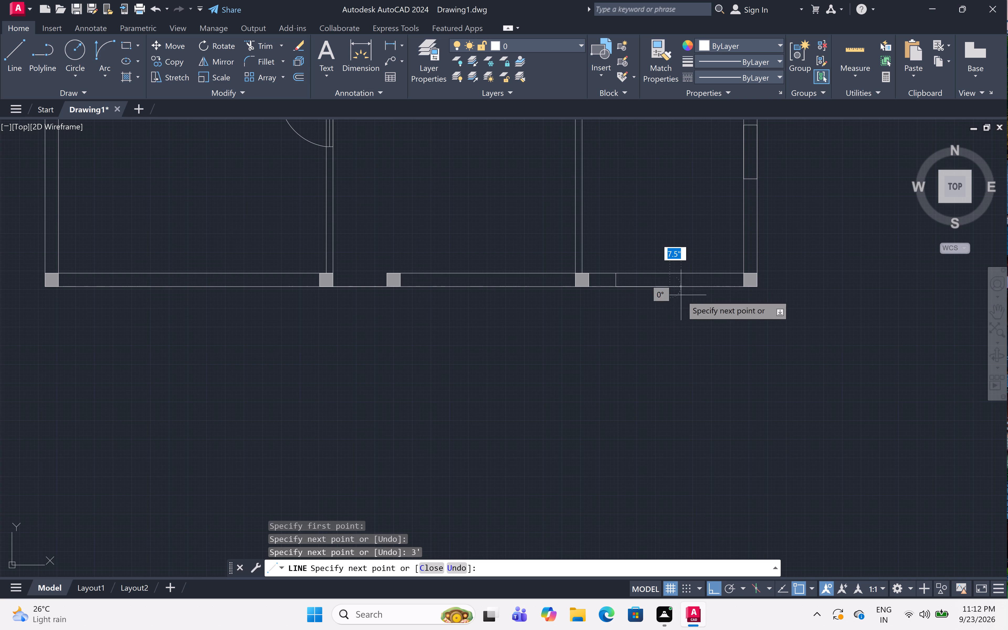
pyautogui.click(671, 273)
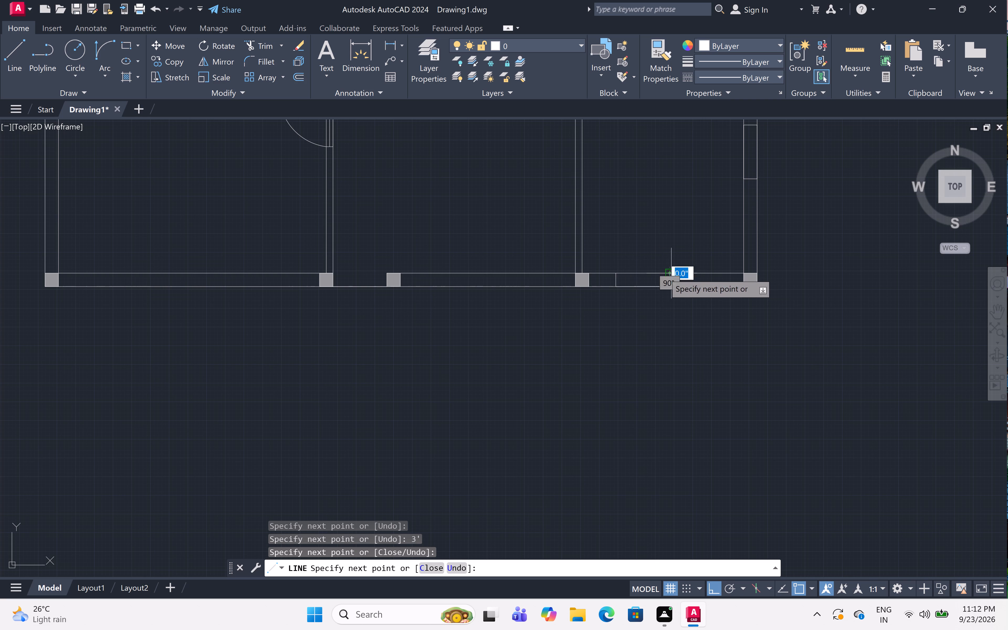
pyautogui.click(612, 271)
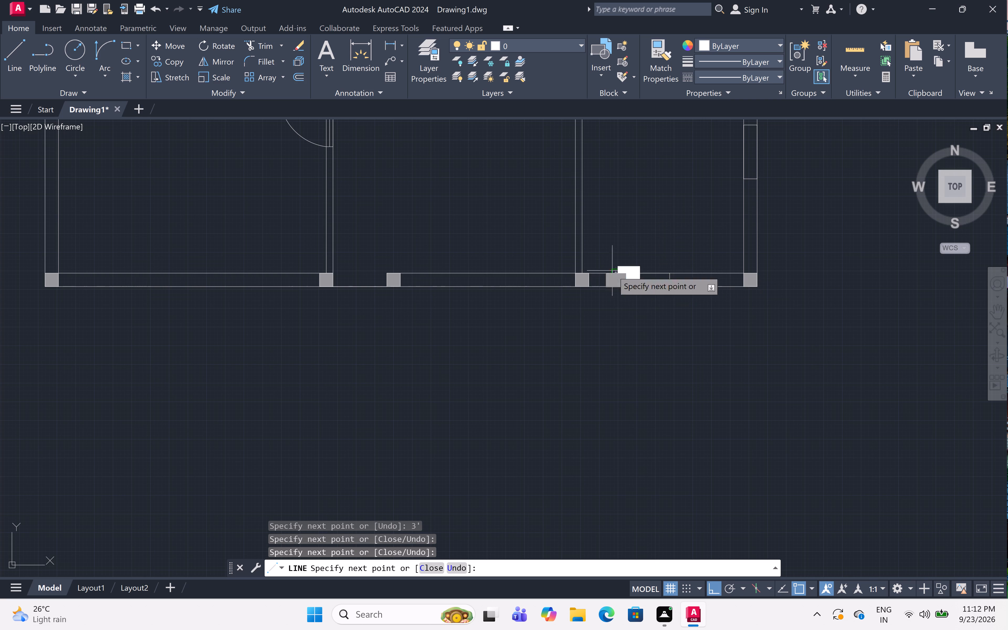
pyautogui.press('space')
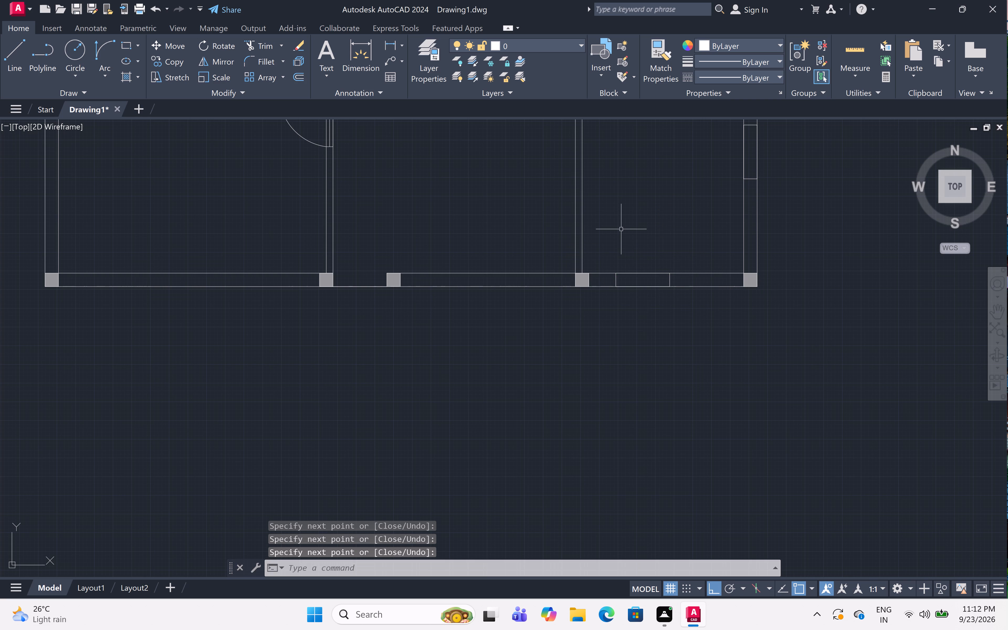
# Draw a closed 3' wide window outline across the bottom outer wall's thickness, between the third and fourth junction squares.
pyautogui.scroll(-3, 619, 227)
pyautogui.scroll(3, 589, 239)
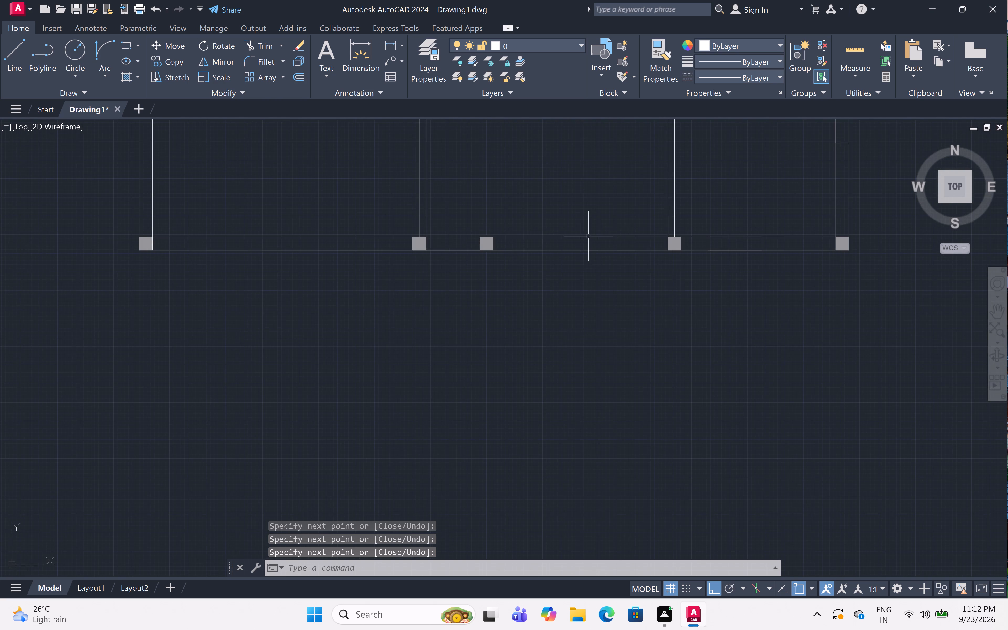
pyautogui.scroll(1, 586, 226)
pyautogui.write('l')
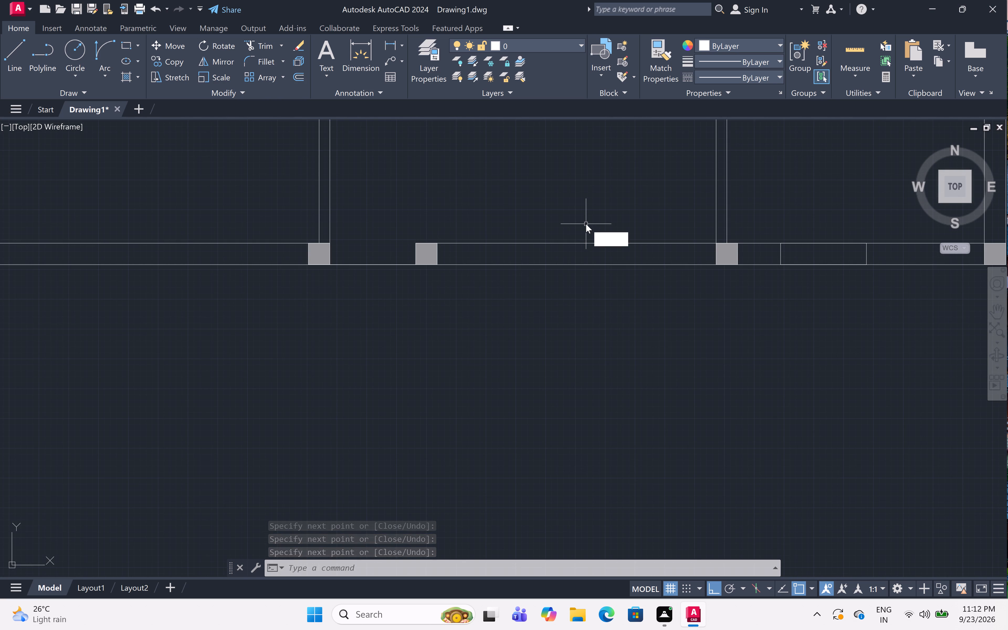
pyautogui.press('space')
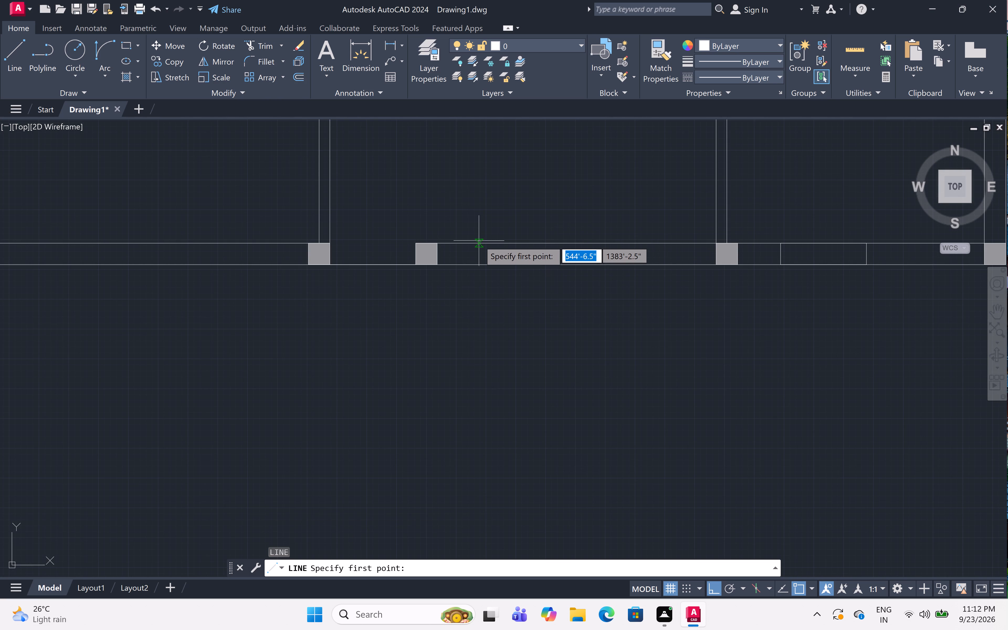
pyautogui.click(474, 244)
pyautogui.moveTo(474, 267); pyautogui.dragTo(481, 267)
pyautogui.write("3'")
pyautogui.press('space')
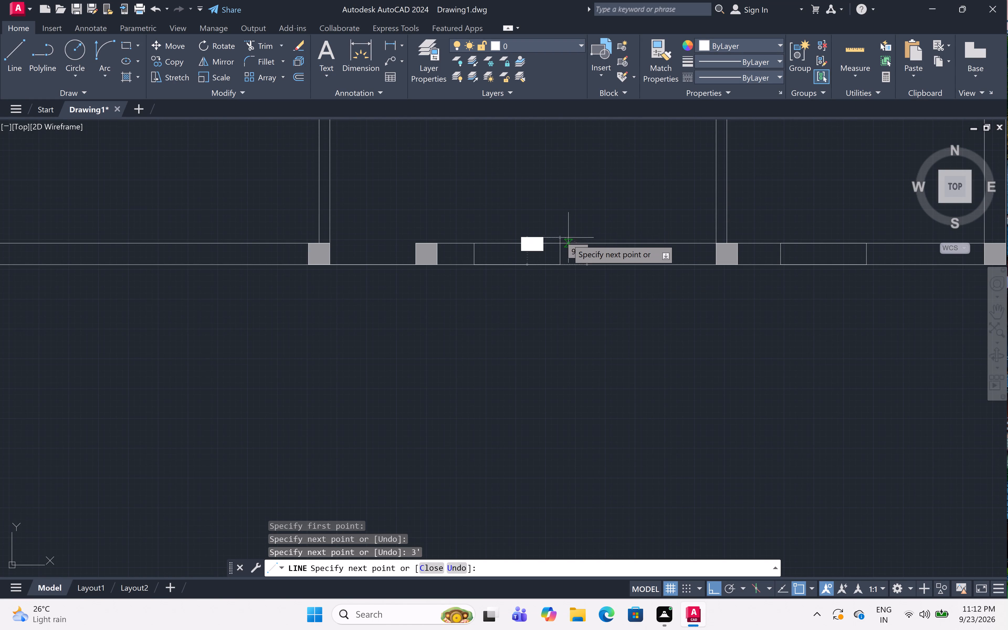
pyautogui.click(560, 243)
pyautogui.moveTo(469, 241); pyautogui.dragTo(473, 239)
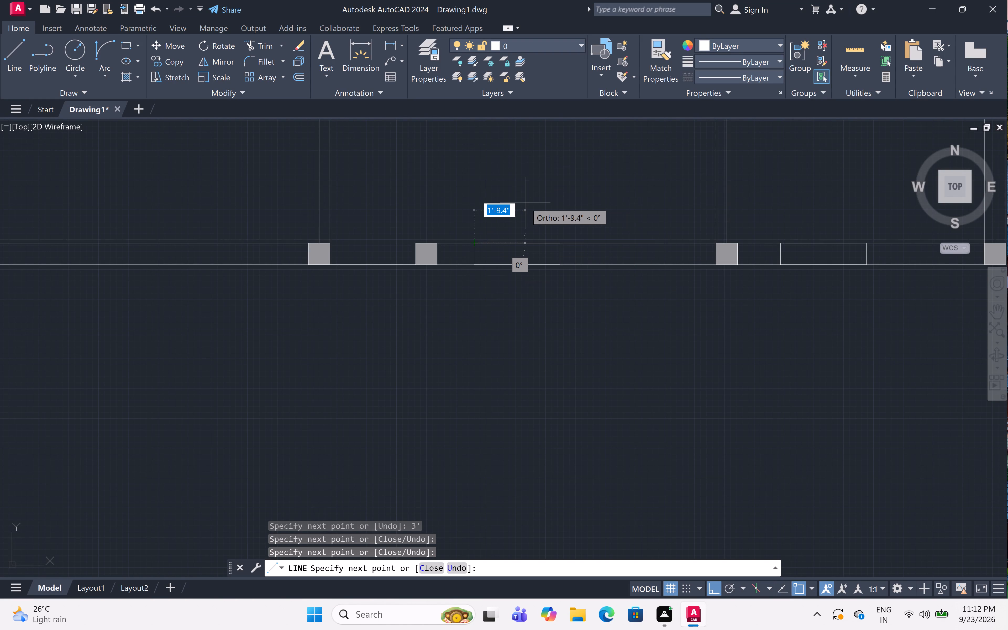
pyautogui.press('space')
# Draw a closed 3' wide window outline across the bottom outer wall's thickness in the bottom-left room, between the first two junction squares.
pyautogui.scroll(-1, 524, 202)
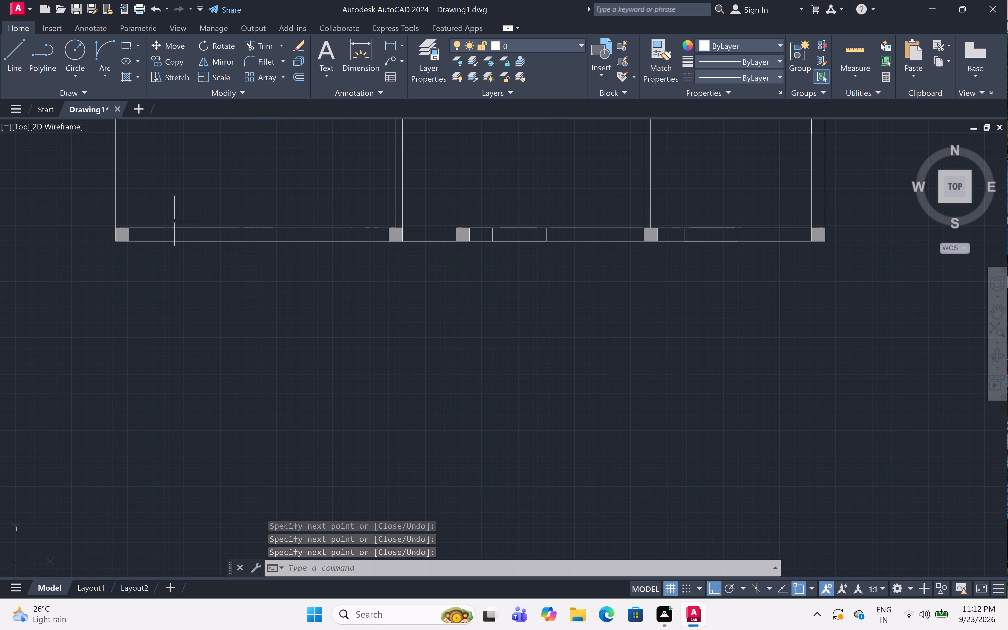
pyautogui.scroll(1, 179, 211)
pyautogui.write('l')
pyautogui.press('space')
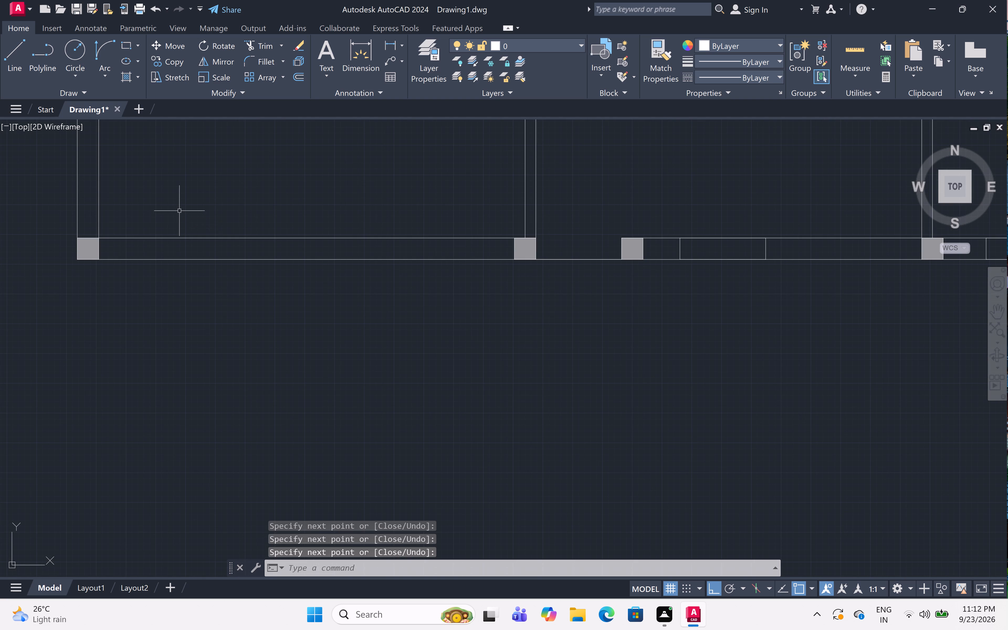
pyautogui.click(246, 240)
pyautogui.moveTo(244, 261); pyautogui.dragTo(255, 261)
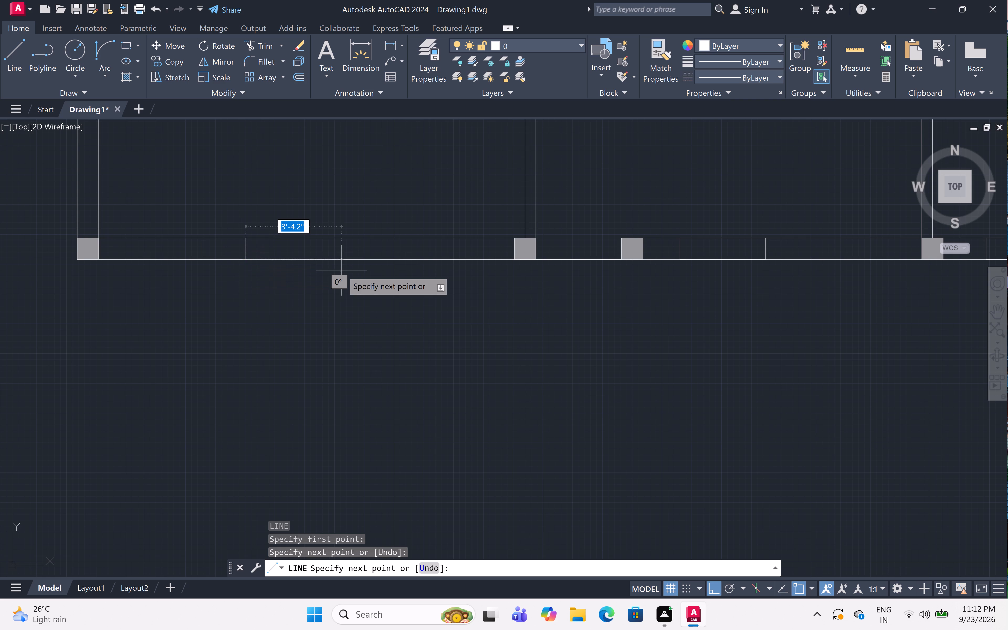
pyautogui.write("3'")
pyautogui.press('space')
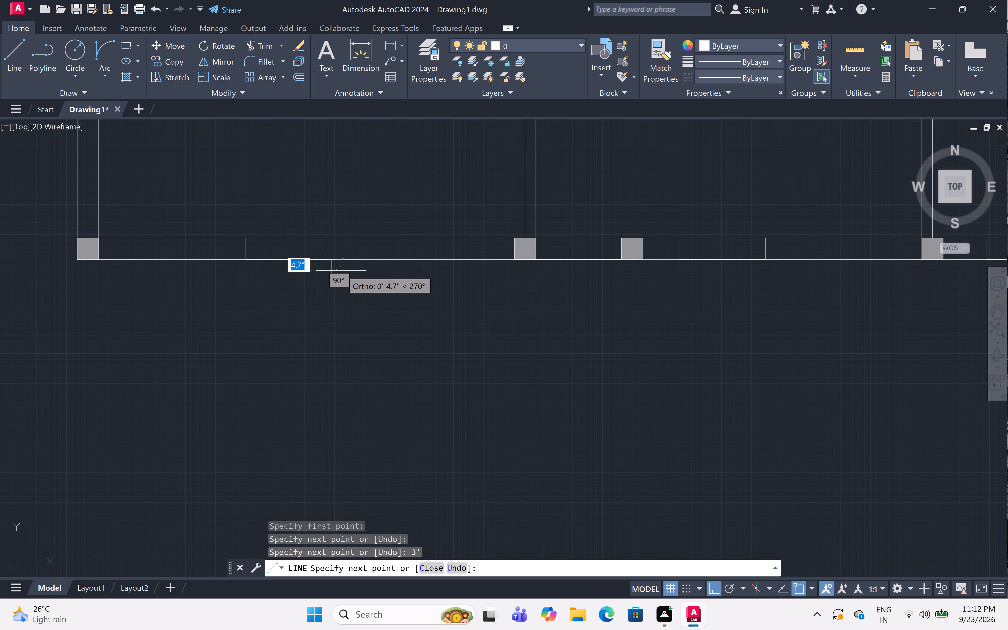
pyautogui.click(333, 238)
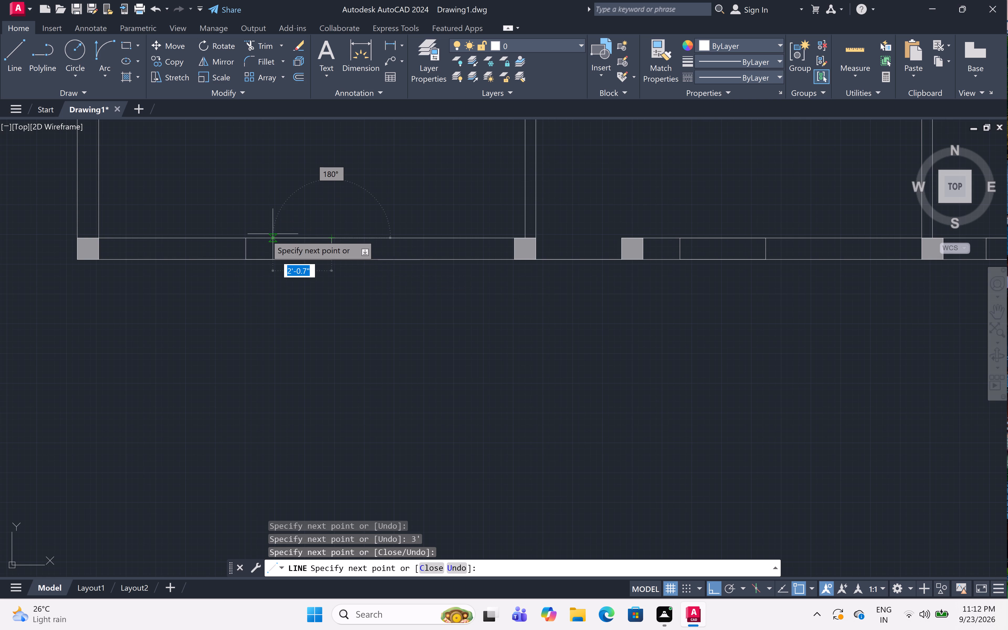
pyautogui.click(248, 240)
pyautogui.press('space')
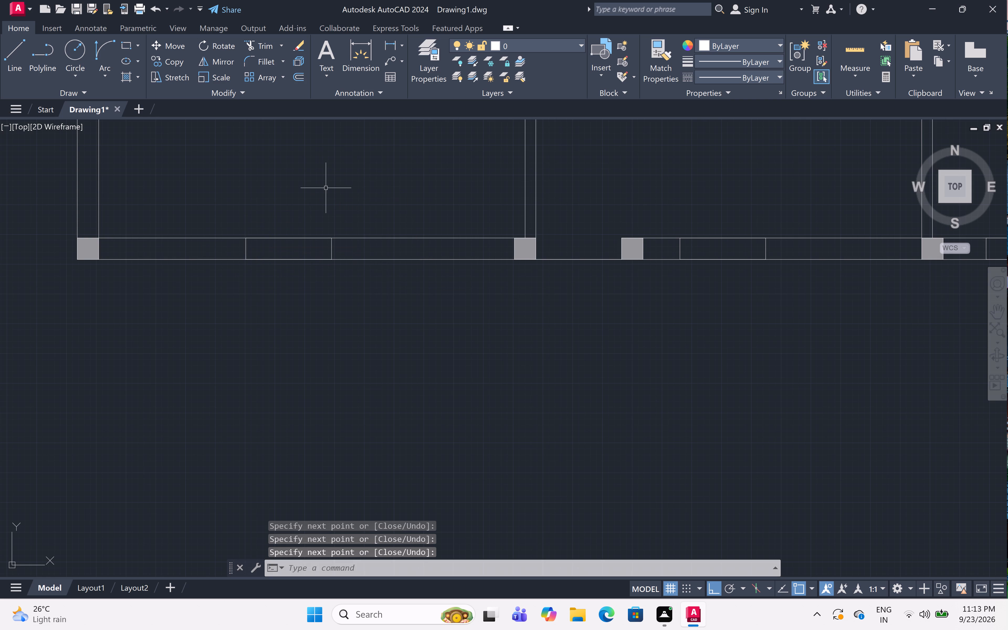
# Draw a closed 3' wide window outline across the left outer wall's thickness, in the bottom-left room.
pyautogui.scroll(-3, 324, 188)
pyautogui.moveTo(323, 185); pyautogui.dragTo(374, 283, button='middle')
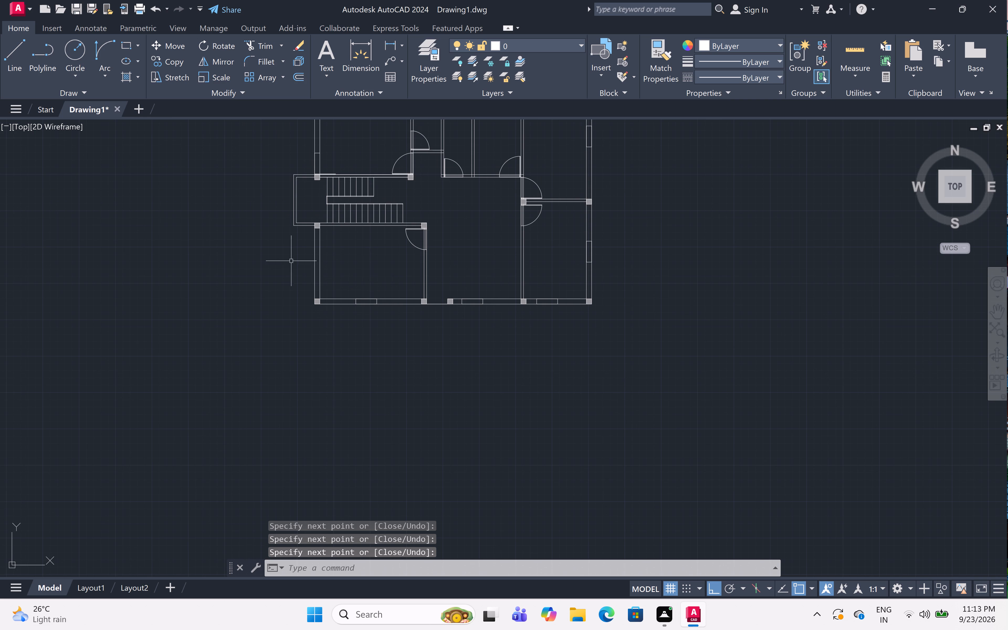
pyautogui.scroll(2, 311, 279)
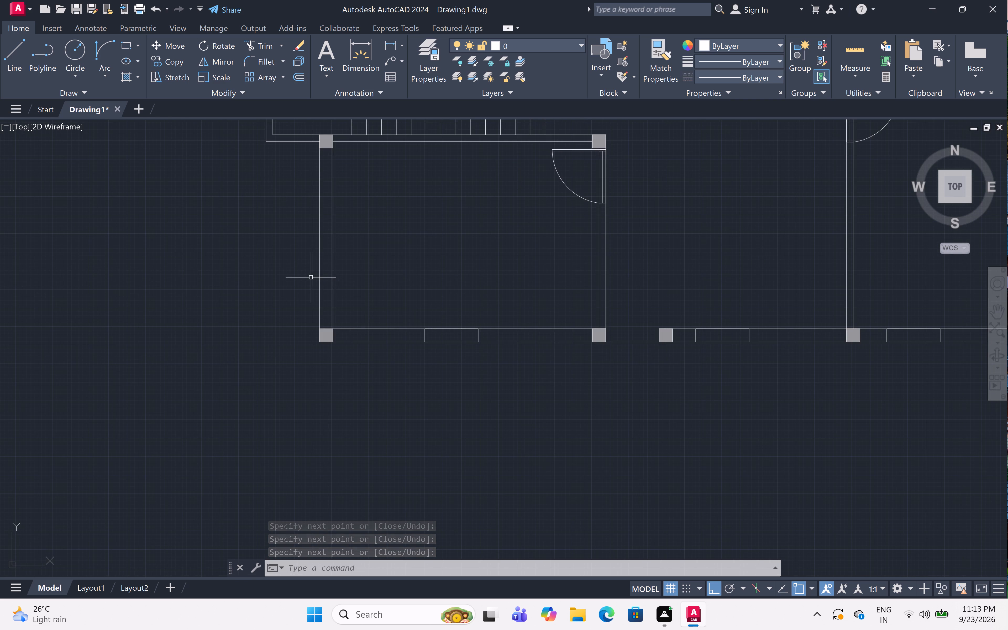
pyautogui.write('l')
pyautogui.press('space')
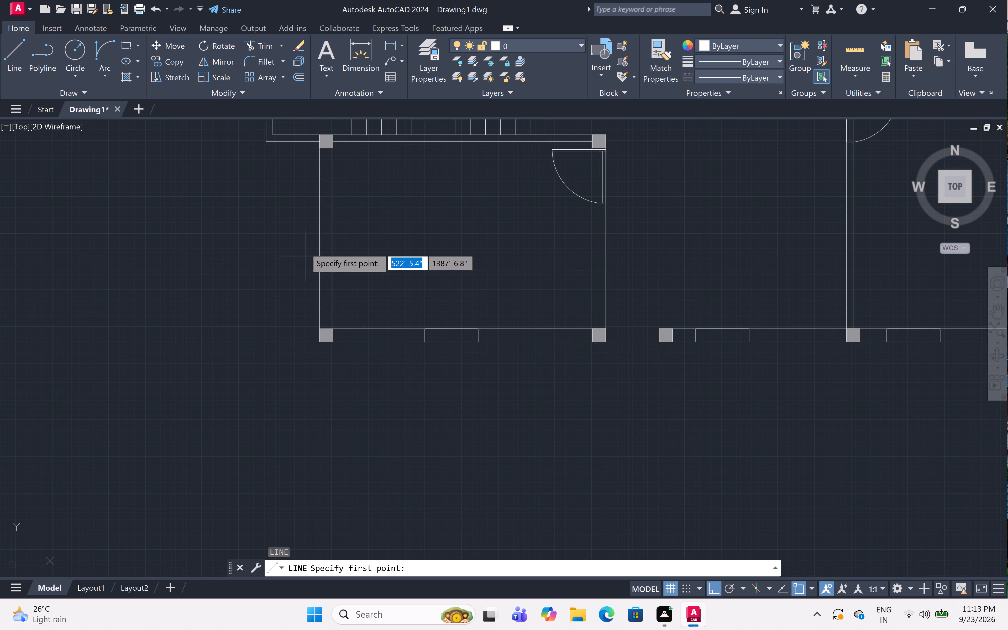
pyautogui.click(319, 208)
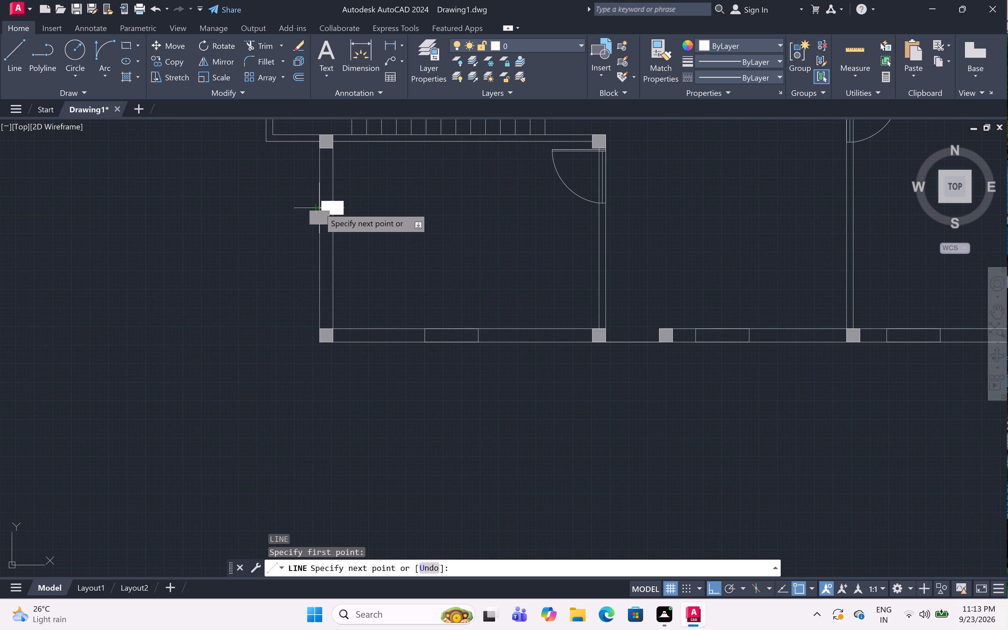
pyautogui.click(333, 208)
pyautogui.write("3'")
pyautogui.press('space')
pyautogui.scroll(1, 333, 279)
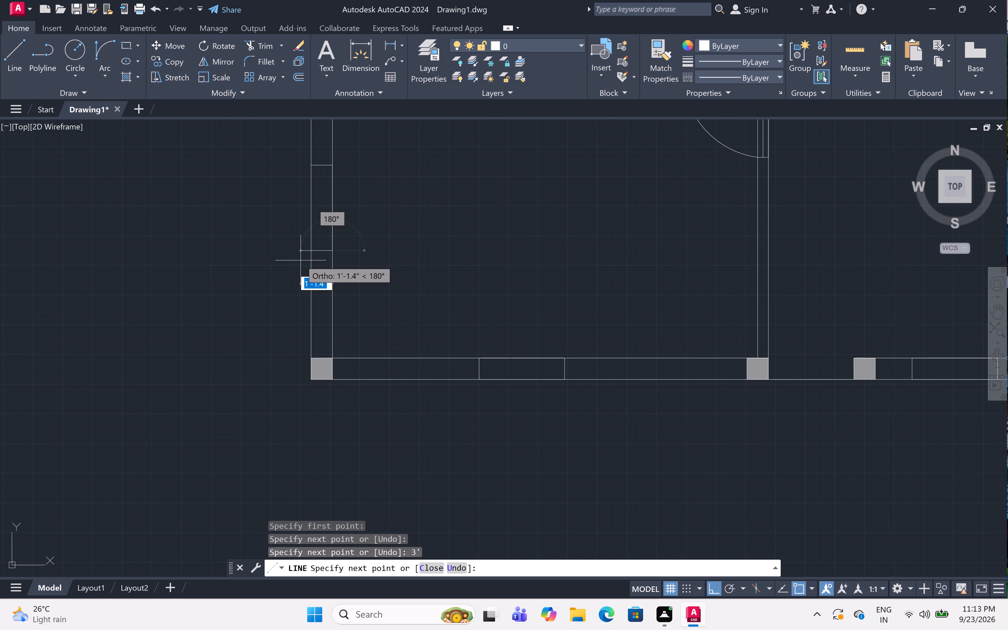
pyautogui.moveTo(310, 252); pyautogui.dragTo(311, 247)
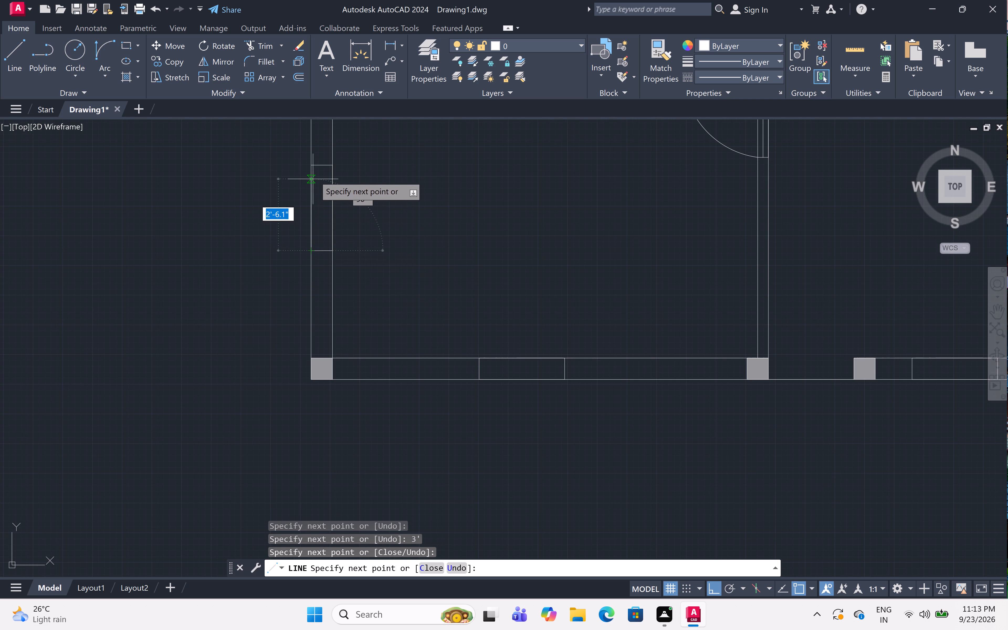
pyautogui.click(310, 164)
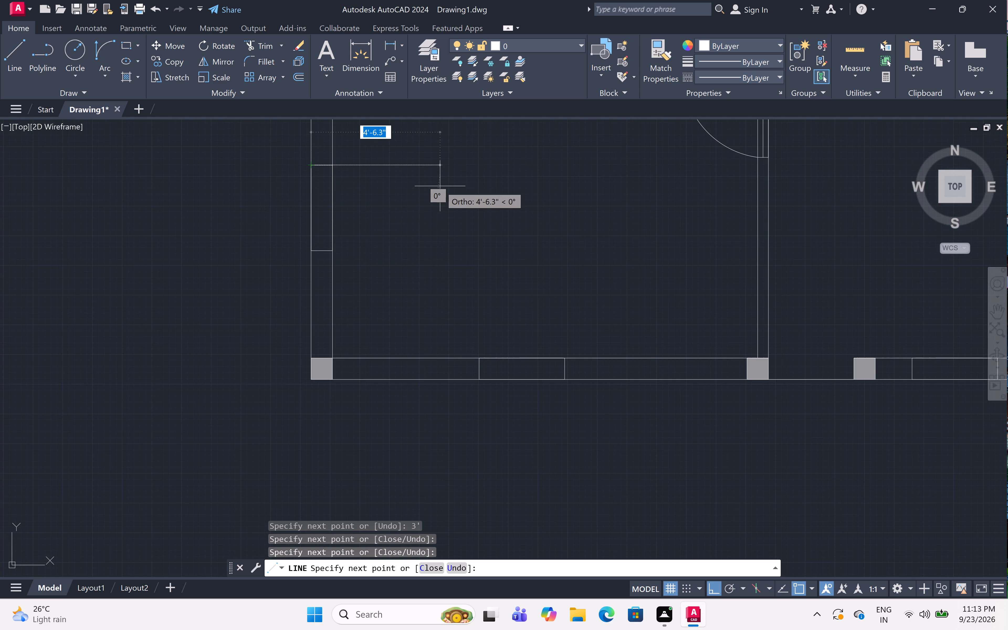
pyautogui.press('Escape')
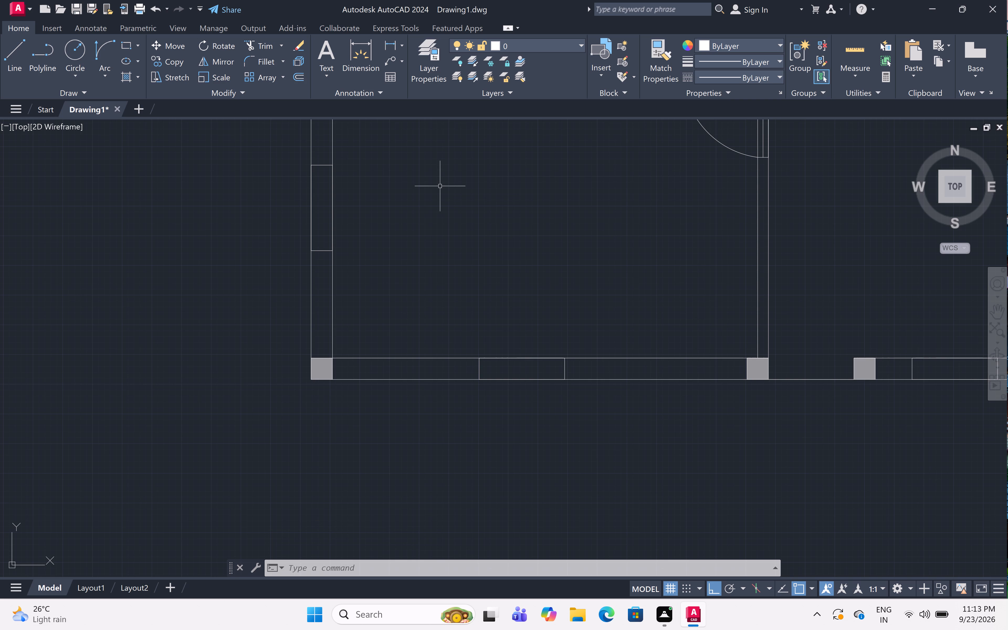
# Offset both long edges of the top-left room's top-wall window 3" inward to form its inner pane lines.
pyautogui.scroll(-3, 448, 213)
pyautogui.moveTo(452, 227); pyautogui.dragTo(467, 318, button='middle')
pyautogui.scroll(3, 481, 123)
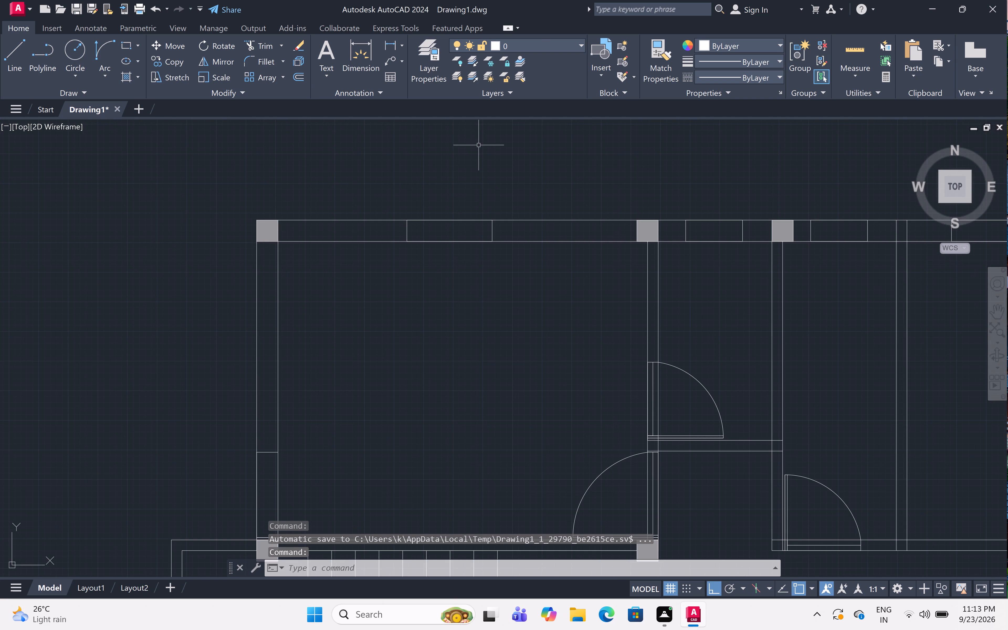
pyautogui.press('o')
pyautogui.write('ff')
pyautogui.press('space')
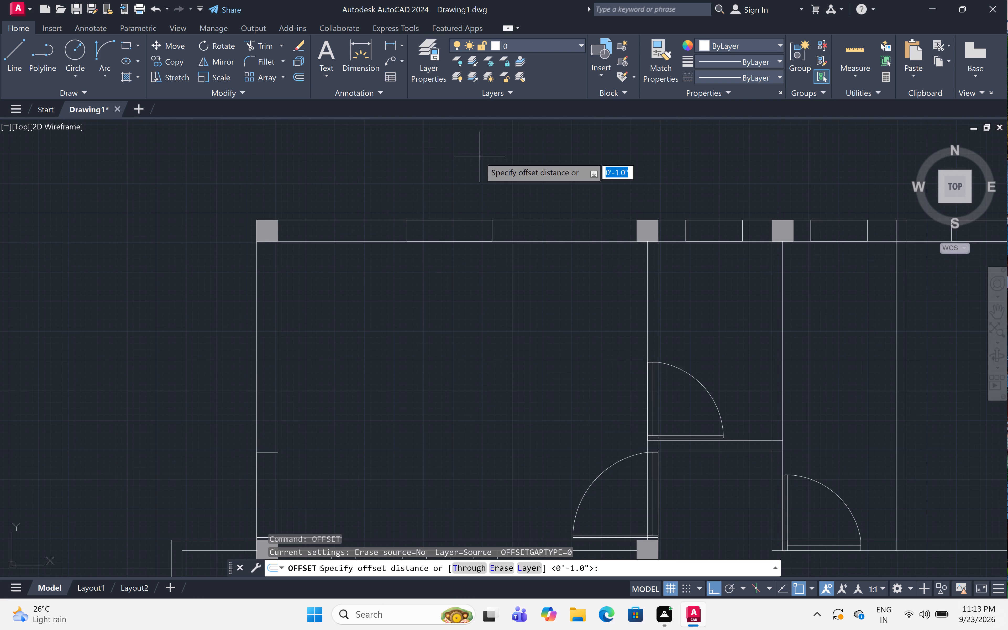
pyautogui.press('3')
pyautogui.hotkey('shift', '"')
pyautogui.press('space')
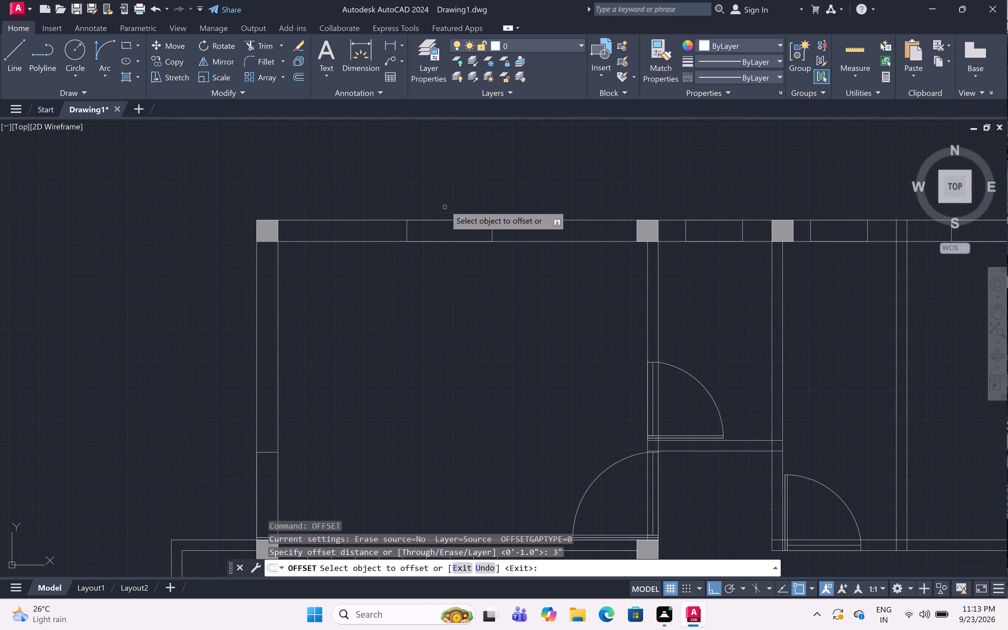
pyautogui.scroll(2, 445, 205)
pyautogui.click(452, 243)
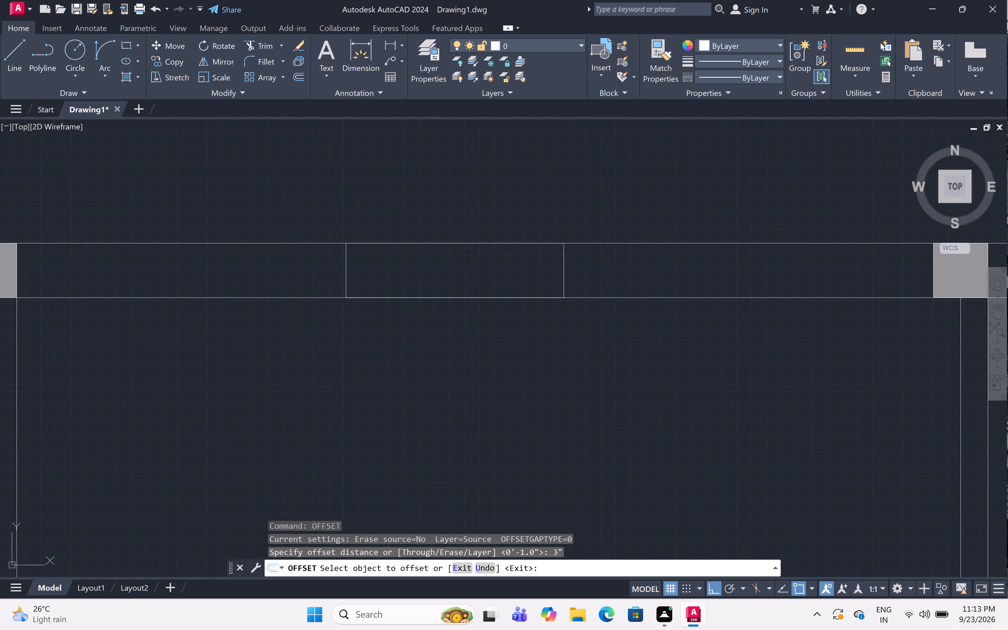
pyautogui.doubleClick(454, 286)
pyautogui.moveTo(444, 298); pyautogui.dragTo(443, 294)
pyautogui.click(449, 261)
# Offset both long edges of the 2' top-wall window between the second and third junction squares 3" inward.
pyautogui.scroll(-2, 453, 247)
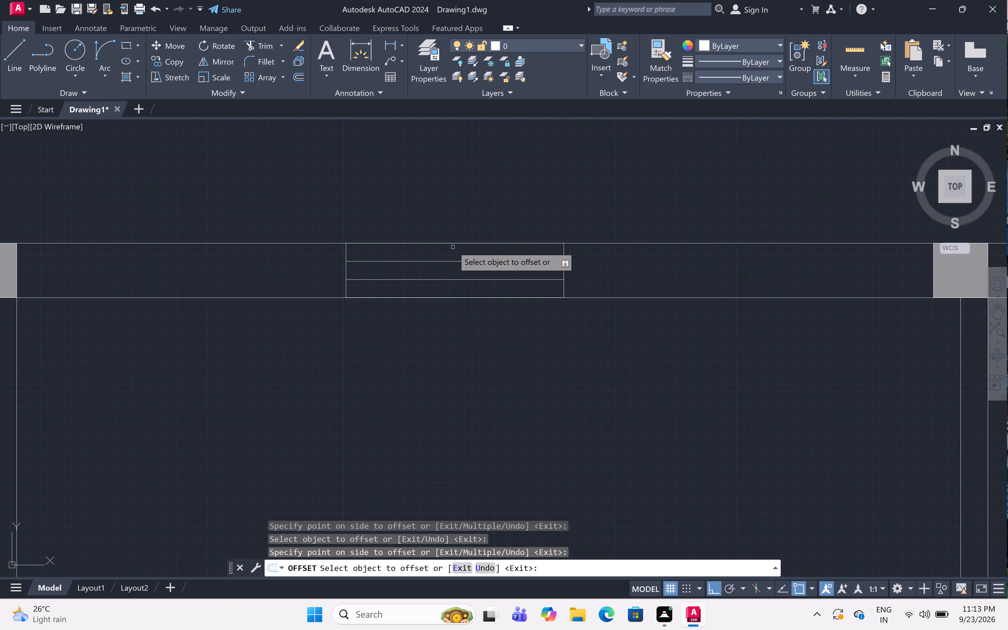
pyautogui.scroll(-3, 453, 246)
pyautogui.scroll(5, 614, 253)
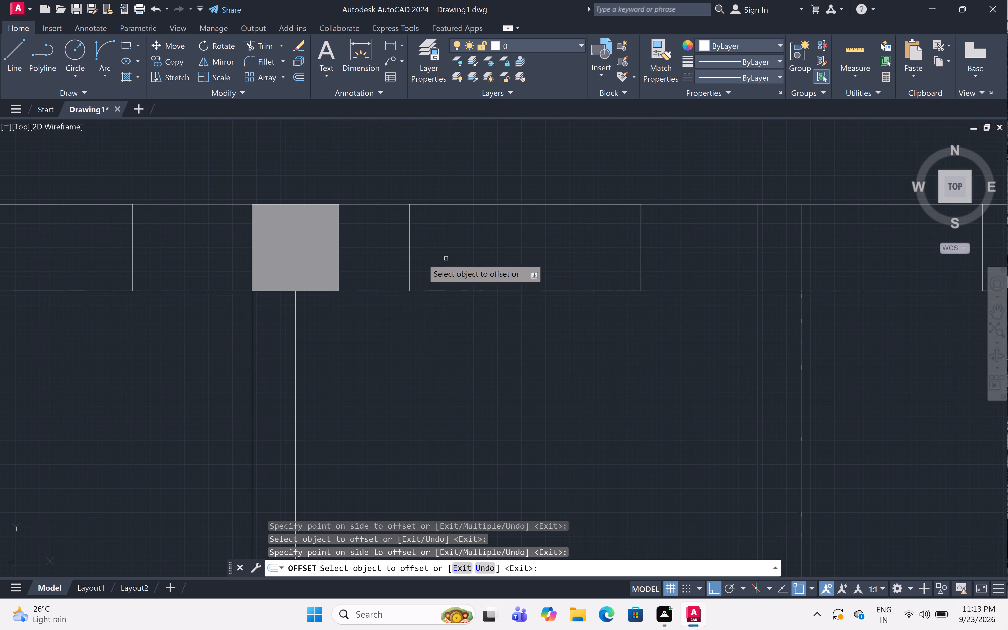
pyautogui.scroll(-2, 416, 256)
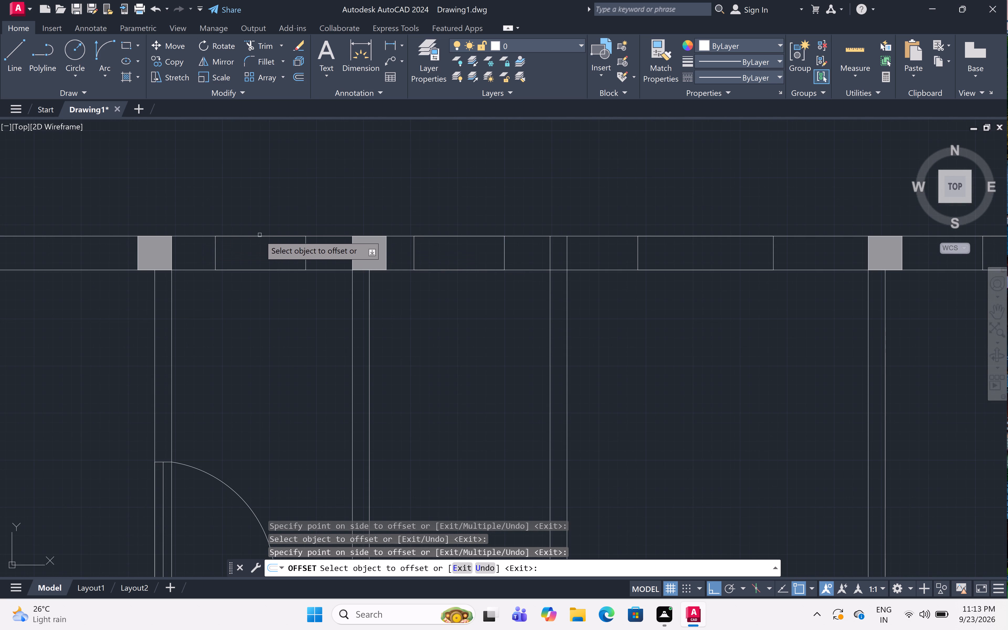
pyautogui.click(259, 236)
pyautogui.click(257, 279)
pyautogui.moveTo(254, 271); pyautogui.dragTo(255, 268)
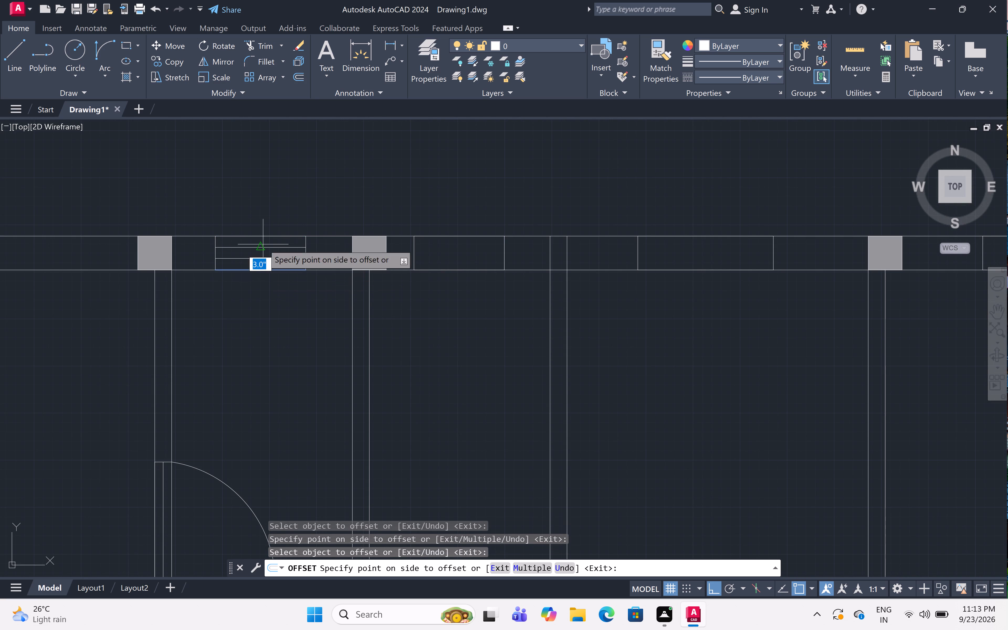
pyautogui.click(263, 244)
# Offset both long edges of the 2' top-wall window just right of the third junction square 3" inward.
pyautogui.scroll(-1, 276, 229)
pyautogui.scroll(2, 390, 235)
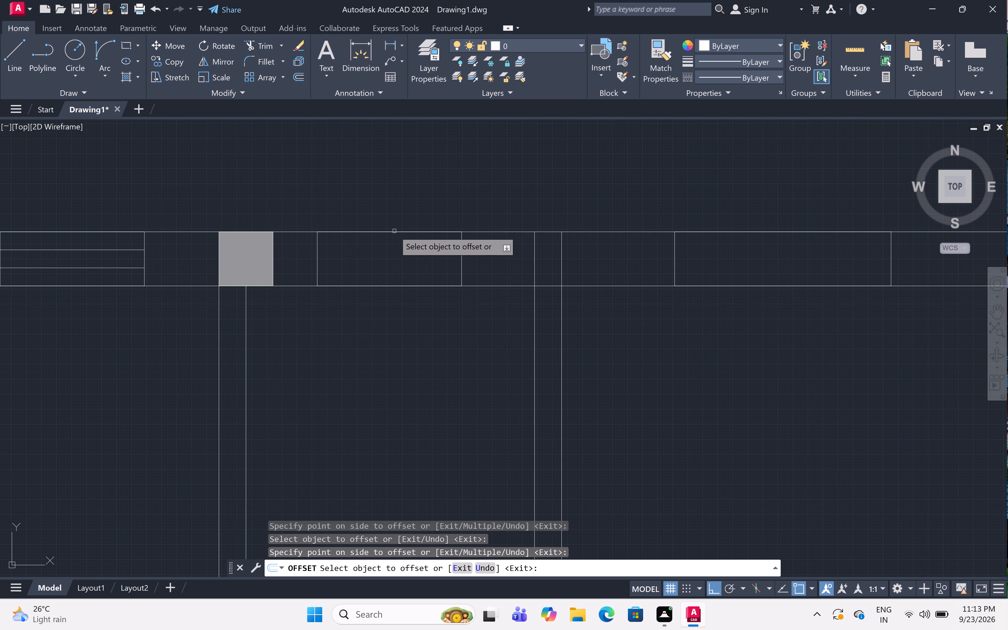
pyautogui.click(394, 231)
pyautogui.click(392, 267)
pyautogui.moveTo(394, 286); pyautogui.dragTo(394, 281)
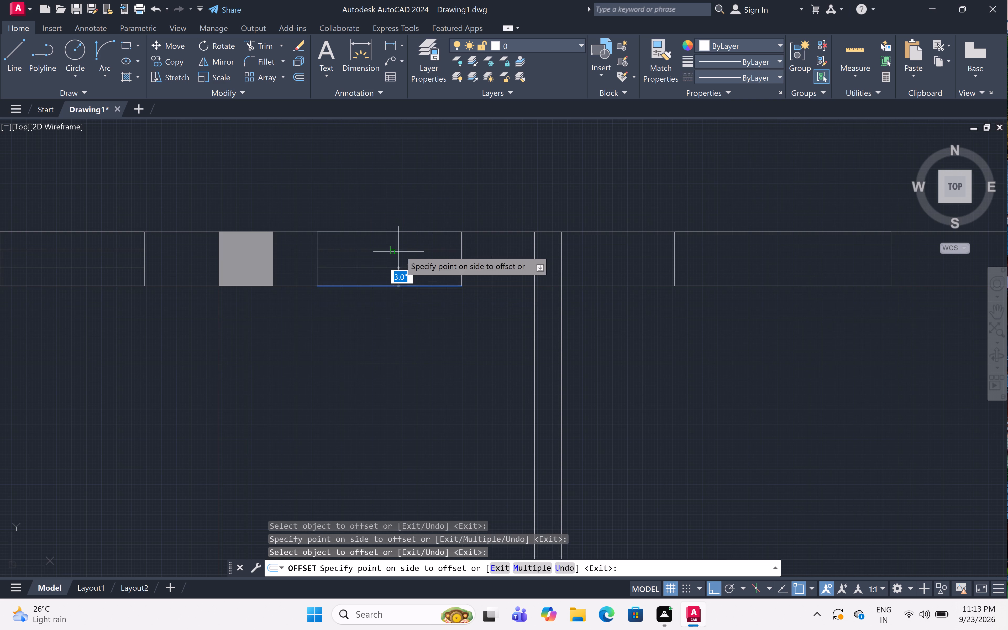
pyautogui.click(409, 234)
# Offset both long edges of the 3' top-wall window just left of the fourth junction square 3" inward.
pyautogui.scroll(-3, 412, 236)
pyautogui.scroll(1, 565, 246)
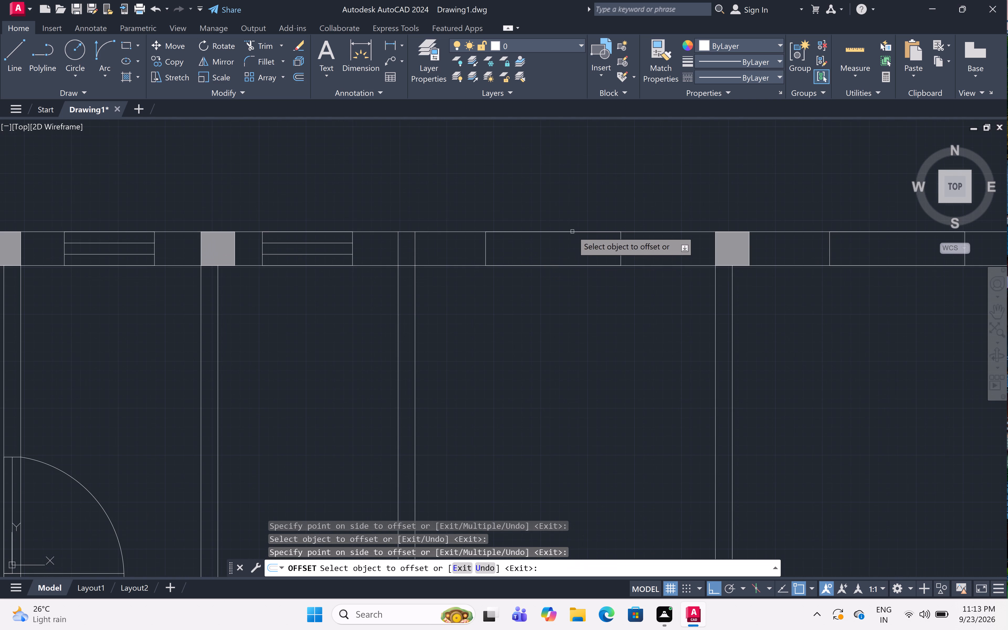
pyautogui.click(573, 230)
pyautogui.click(575, 269)
pyautogui.moveTo(573, 265); pyautogui.dragTo(573, 264)
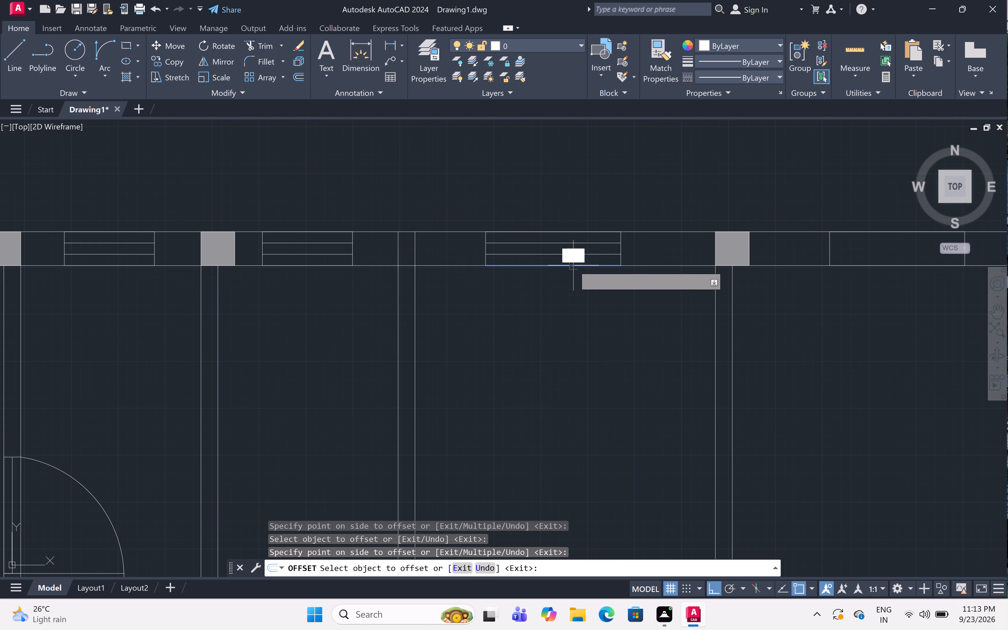
pyautogui.moveTo(573, 264); pyautogui.dragTo(573, 262)
pyautogui.click(575, 214)
# Offset both long edges of the top-right room's top-wall window 3" inward.
pyautogui.scroll(-1, 577, 217)
pyautogui.scroll(1, 841, 230)
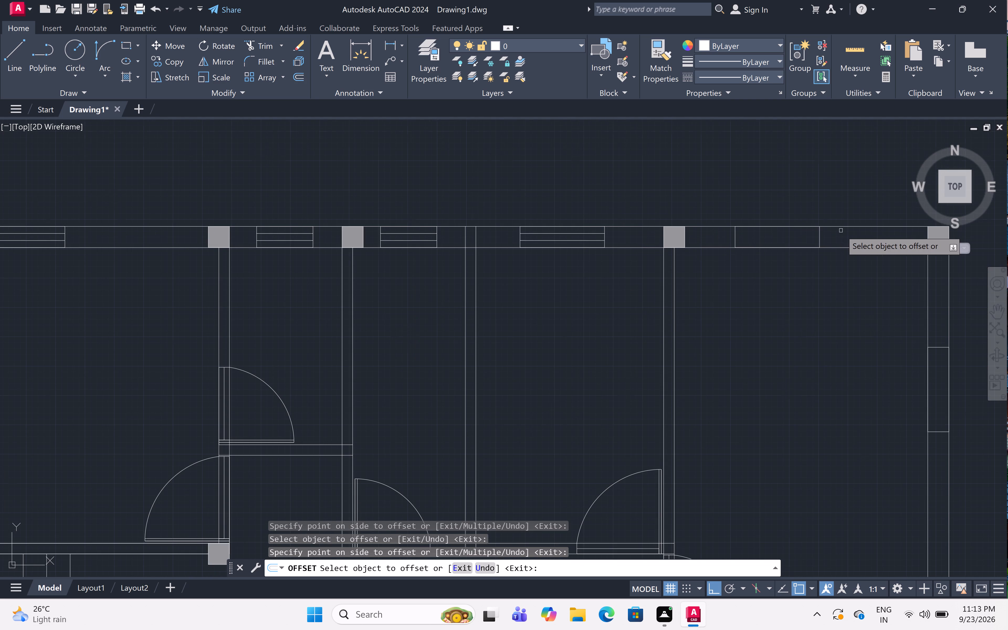
pyautogui.scroll(1, 841, 230)
pyautogui.click(716, 221)
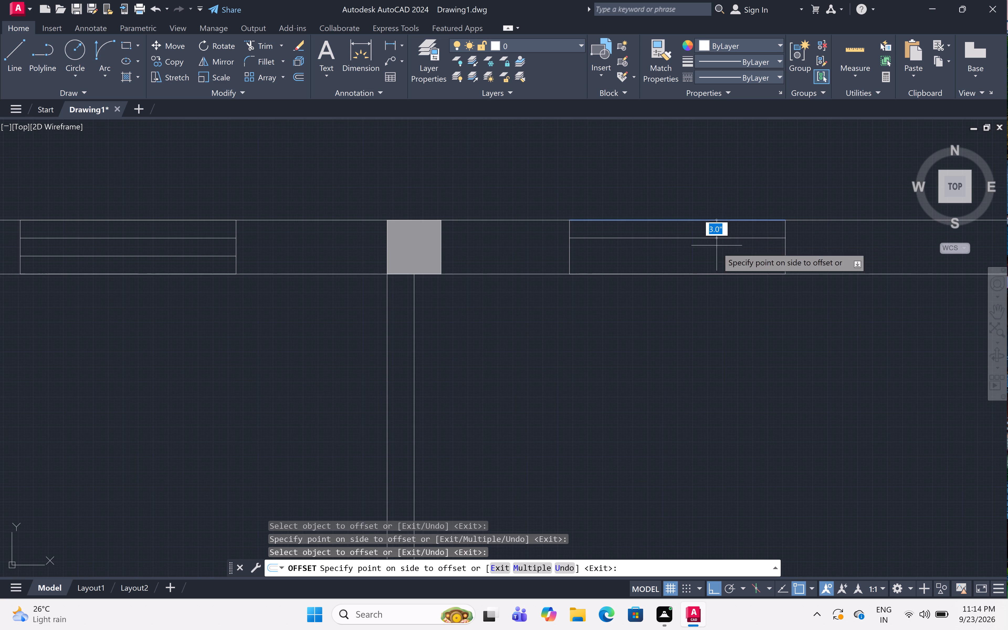
pyautogui.moveTo(718, 255); pyautogui.dragTo(716, 258)
pyautogui.moveTo(704, 274); pyautogui.dragTo(703, 270)
pyautogui.click(697, 225)
# Offset both long edges of the top-right room's window in the right outer wall 3" inward.
pyautogui.scroll(-4, 700, 223)
pyautogui.scroll(4, 771, 308)
pyautogui.scroll(-1, 703, 244)
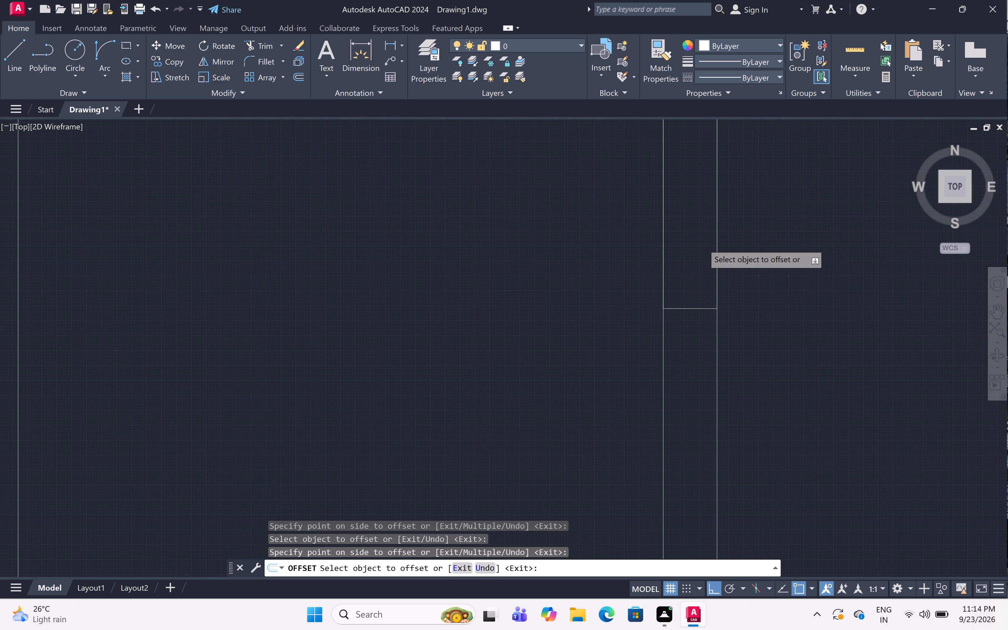
pyautogui.click(712, 226)
pyautogui.click(667, 226)
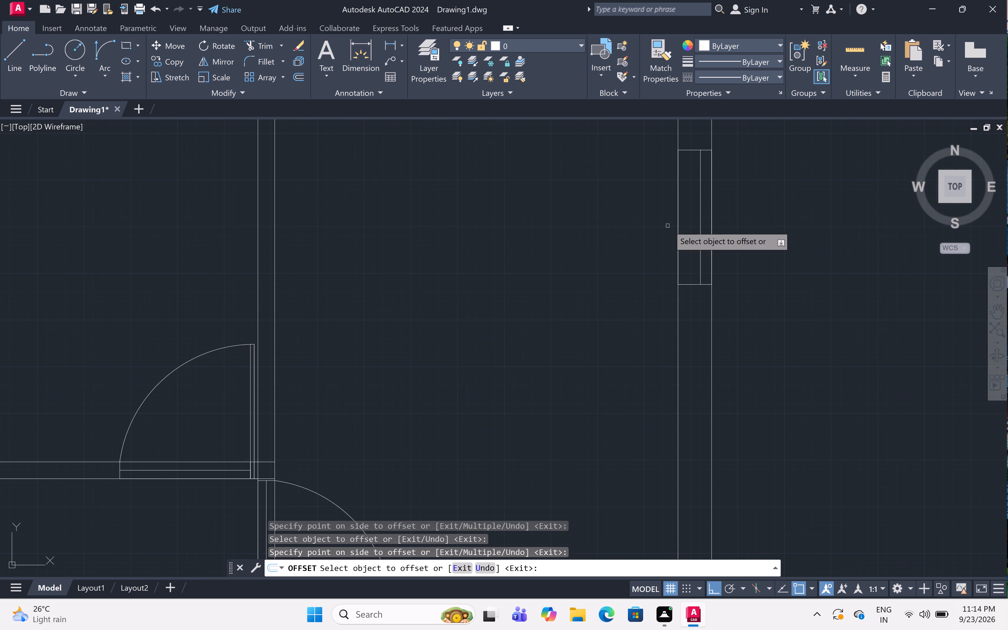
pyautogui.moveTo(678, 232); pyautogui.dragTo(695, 232)
pyautogui.click(733, 230)
# Offset both long edges of the bottom-right room's window in the right outer wall 3" inward.
pyautogui.scroll(-4, 734, 228)
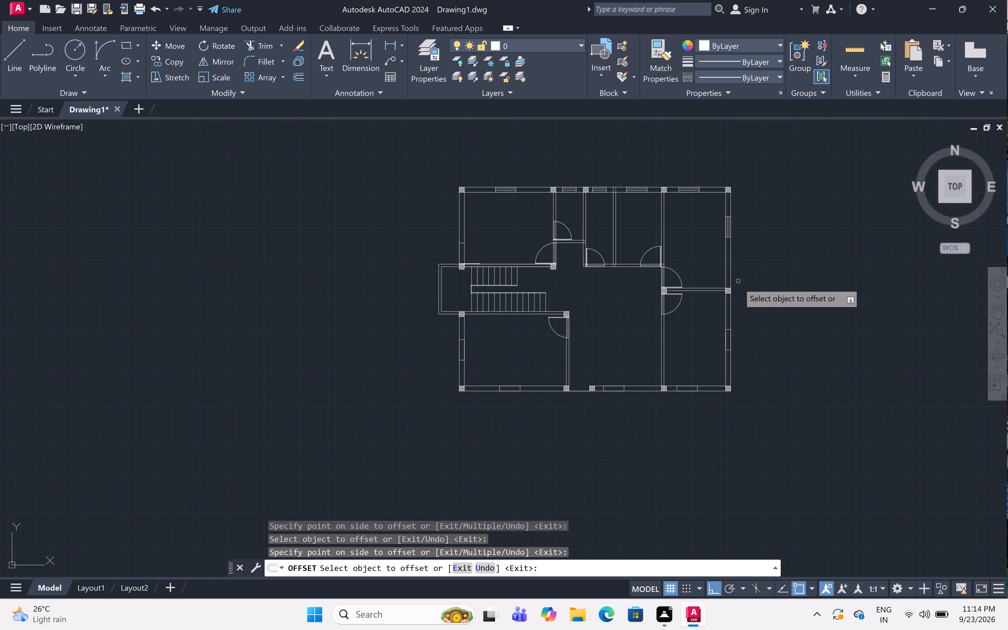
pyautogui.scroll(4, 731, 347)
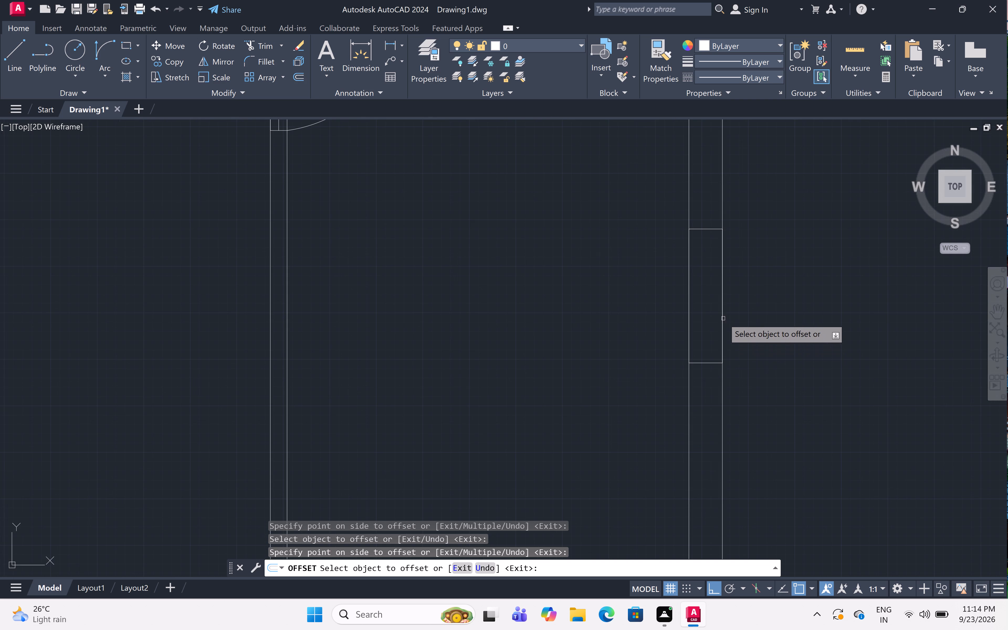
pyautogui.click(723, 318)
pyautogui.click(681, 318)
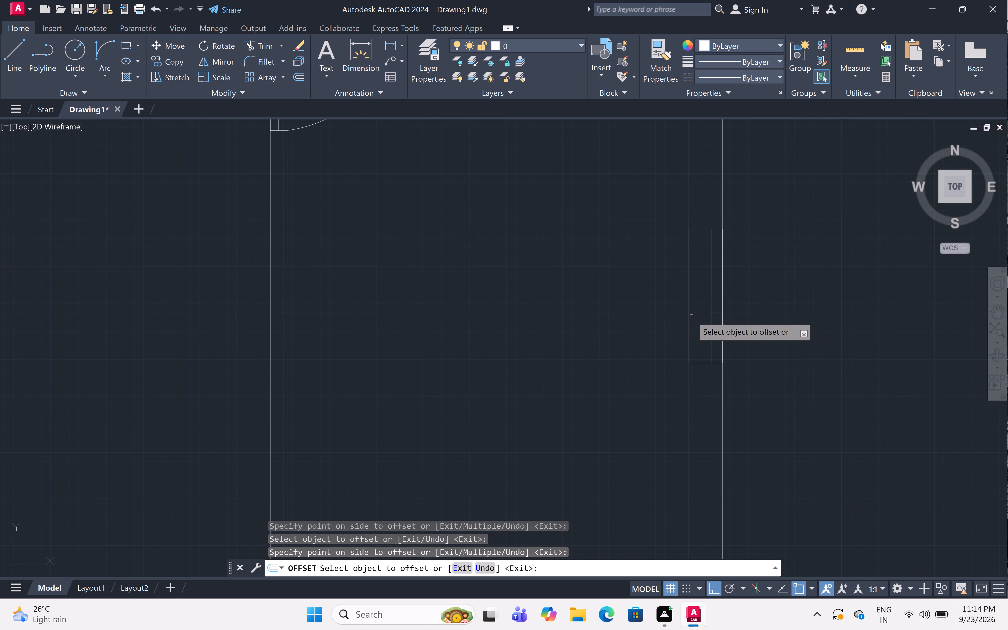
pyautogui.moveTo(690, 316); pyautogui.dragTo(694, 316)
pyautogui.click(775, 302)
# Offset both long edges of the bottom-right room's window in the bottom outer wall 3" inward.
pyautogui.scroll(-3, 774, 300)
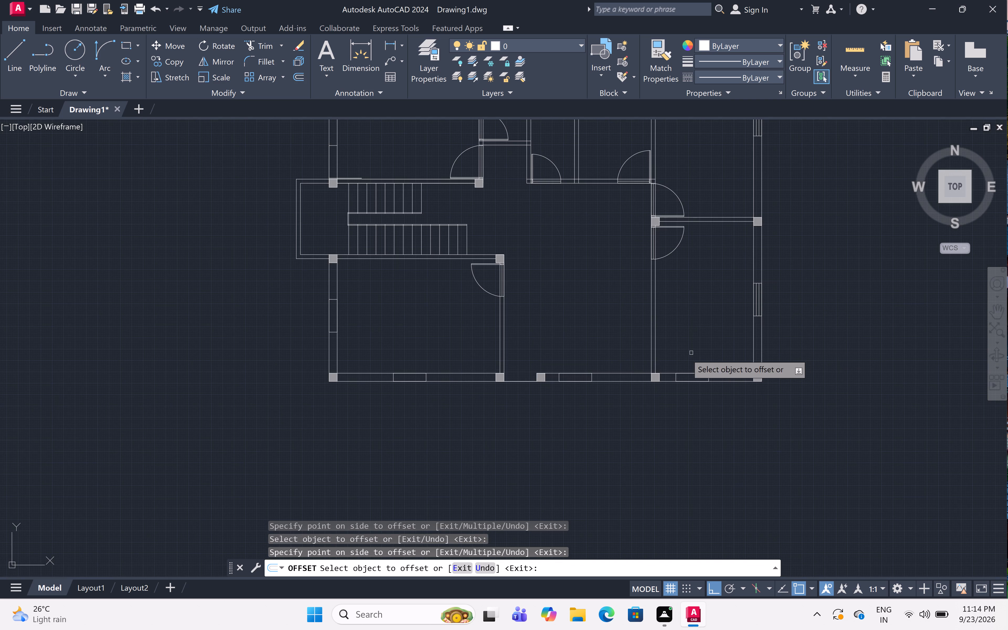
pyautogui.scroll(5, 682, 379)
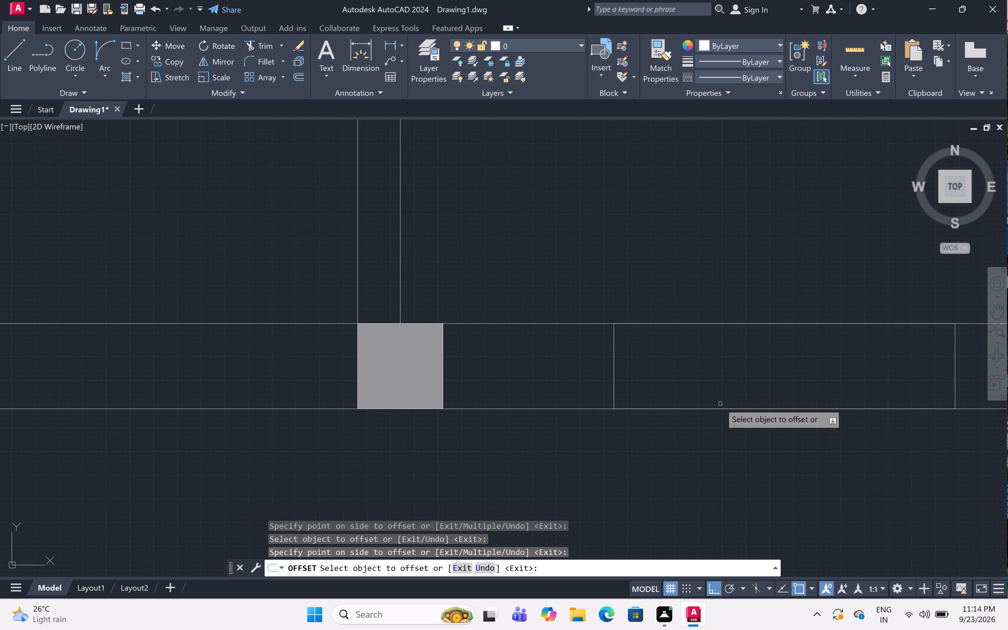
pyautogui.moveTo(721, 408); pyautogui.dragTo(719, 392)
pyautogui.moveTo(718, 348); pyautogui.dragTo(717, 342)
pyautogui.click(716, 324)
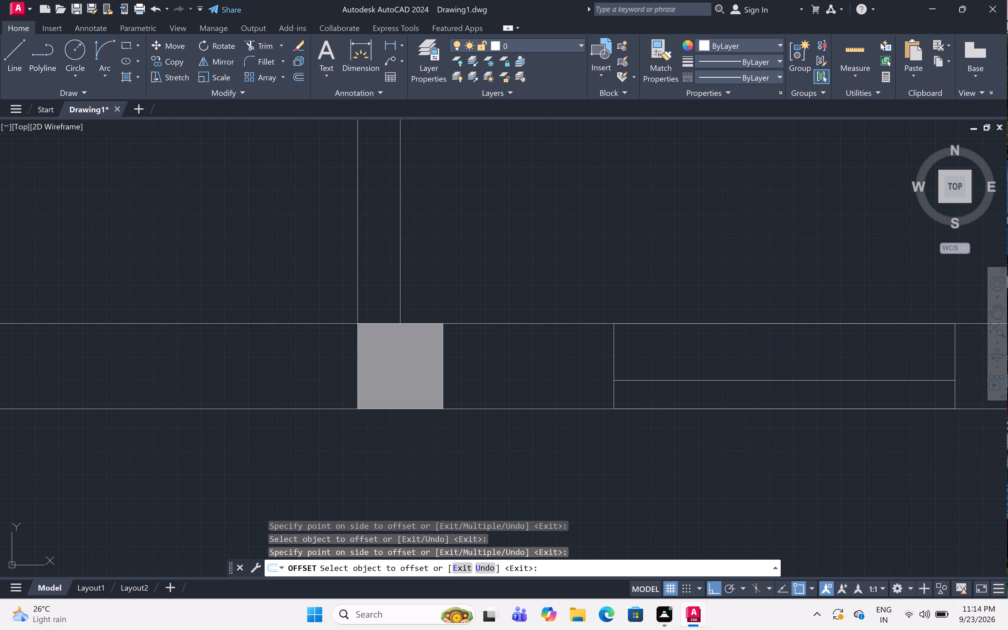
pyautogui.moveTo(718, 386); pyautogui.dragTo(717, 380)
# Offset both long edges of the bottom-wall window between the third and fourth junction squares 3" inward.
pyautogui.scroll(-5, 717, 330)
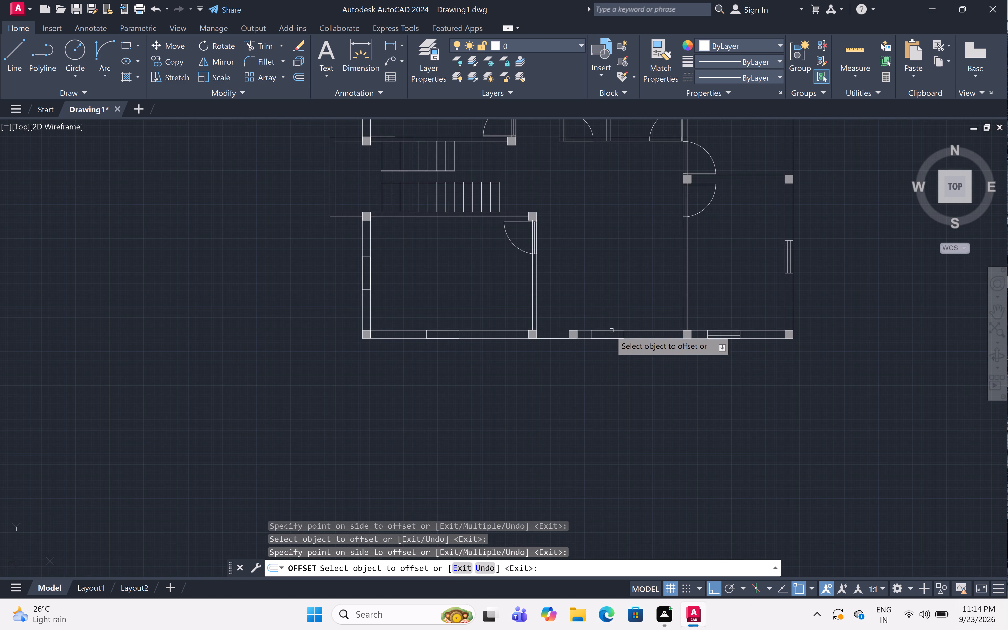
pyautogui.scroll(3, 595, 333)
pyautogui.scroll(2, 626, 344)
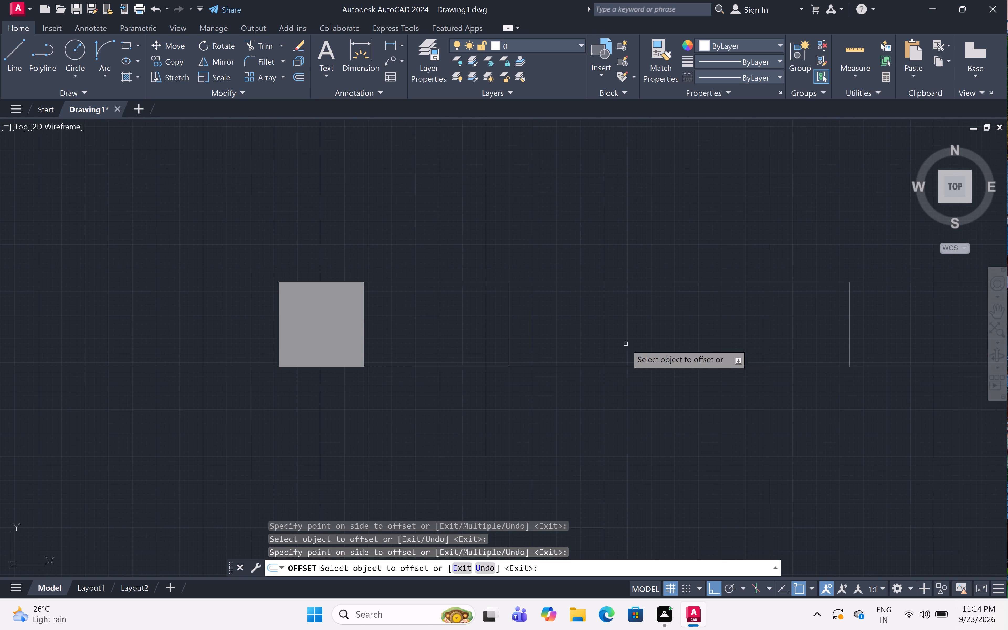
pyautogui.moveTo(649, 368); pyautogui.dragTo(648, 356)
pyautogui.click(649, 312)
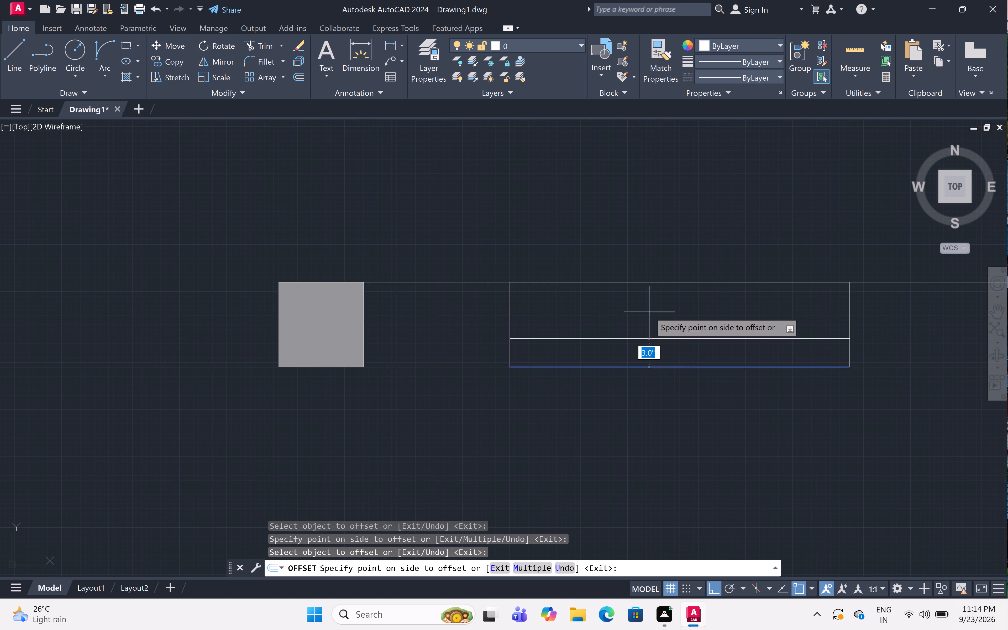
pyautogui.click(659, 282)
pyautogui.click(660, 315)
pyautogui.scroll(-4, 660, 305)
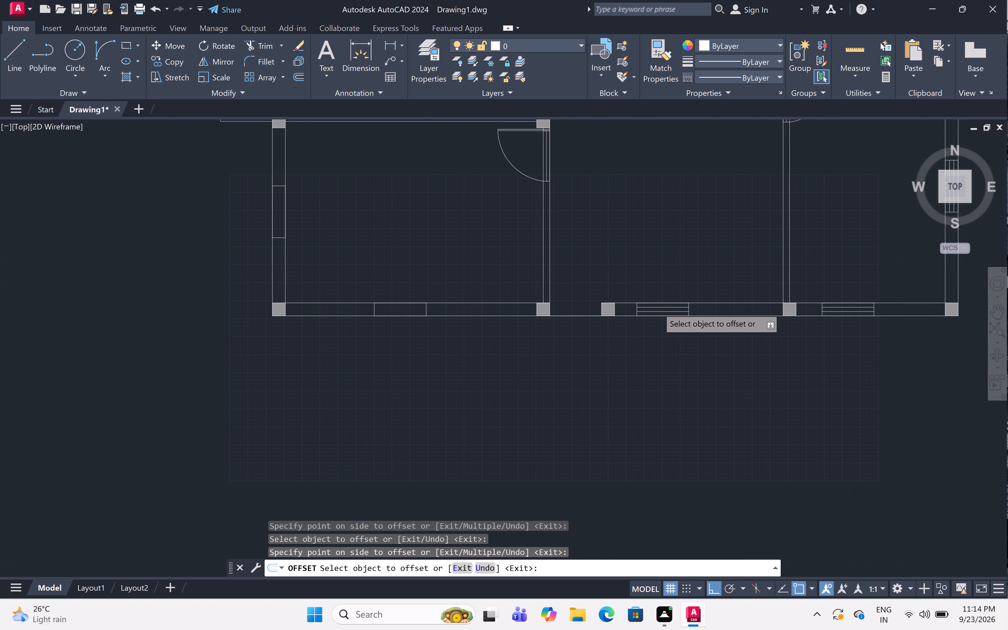
# Offset both long edges of the bottom-left room's window in the bottom outer wall 3" inward.
pyautogui.scroll(-2, 507, 308)
pyautogui.scroll(4, 463, 304)
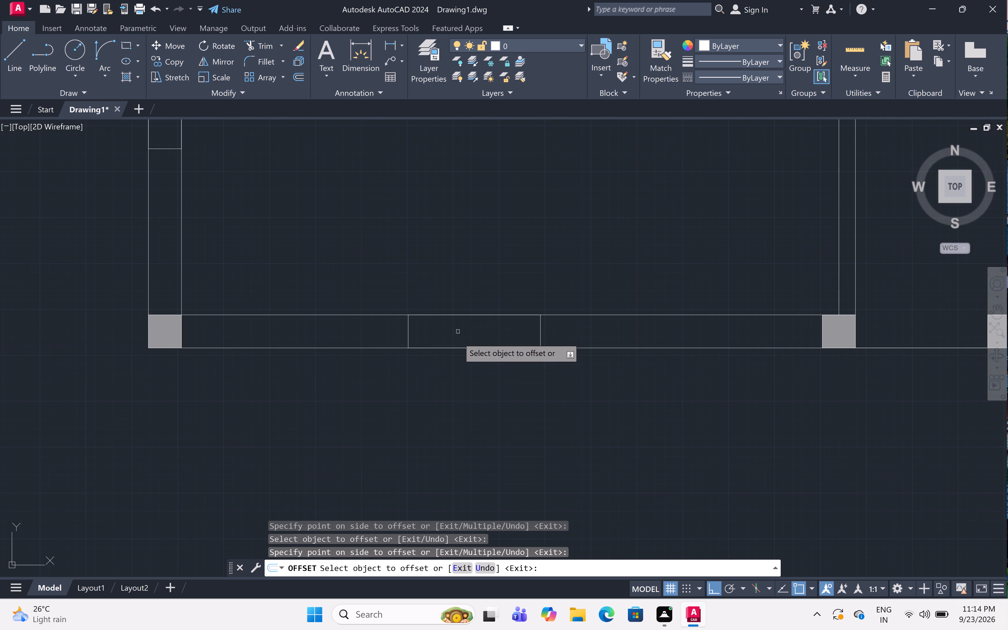
pyautogui.moveTo(461, 348); pyautogui.dragTo(461, 343)
pyautogui.click(467, 303)
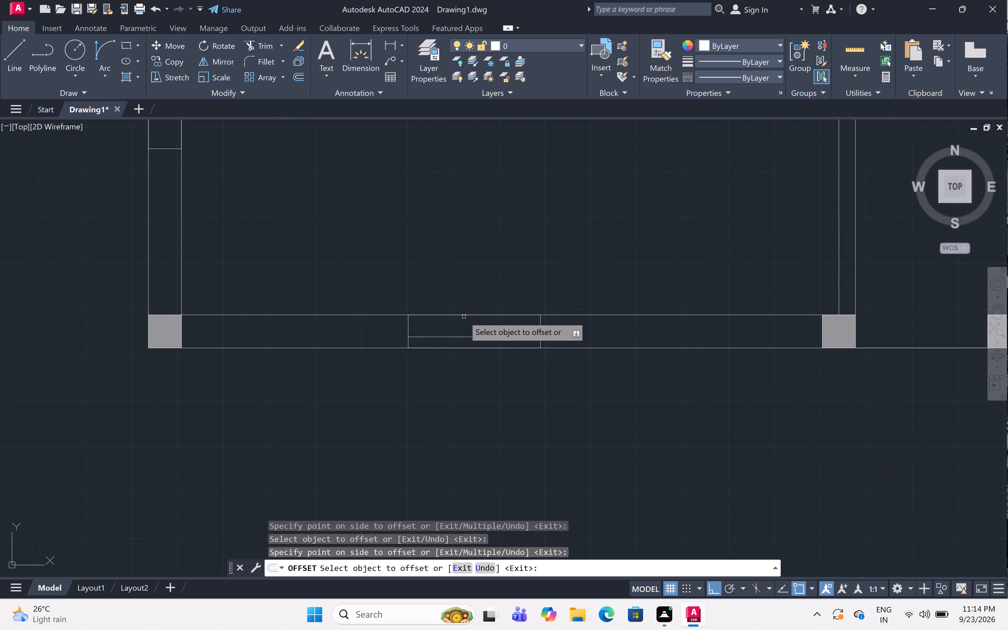
pyautogui.click(464, 314)
pyautogui.moveTo(459, 360); pyautogui.dragTo(458, 358)
# Offset both long edges of the bottom-left room's window in the left outer wall 3" inward and finish offsetting.
pyautogui.scroll(-5, 464, 290)
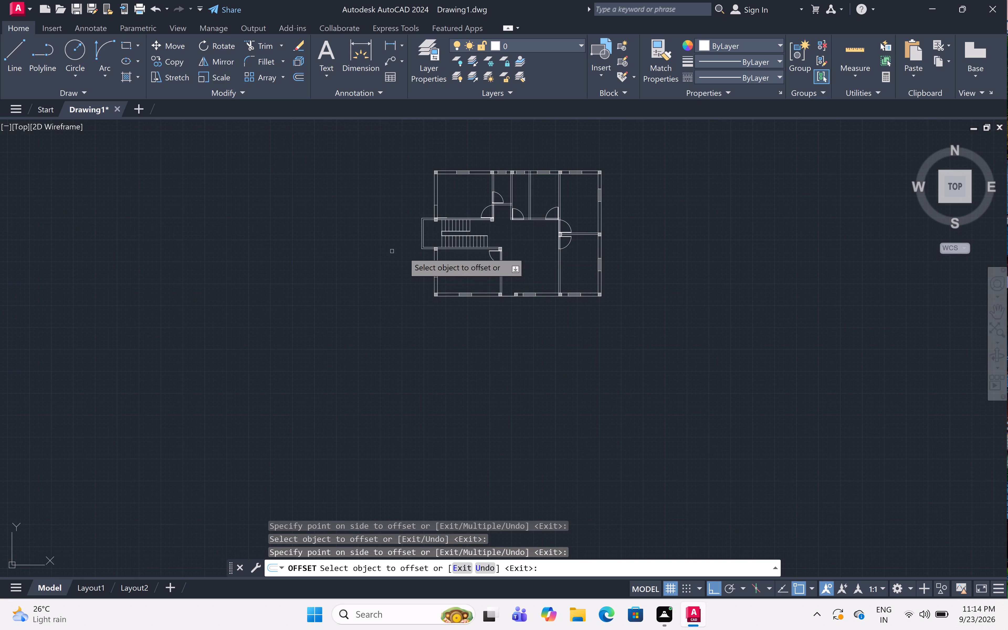
pyautogui.scroll(5, 432, 265)
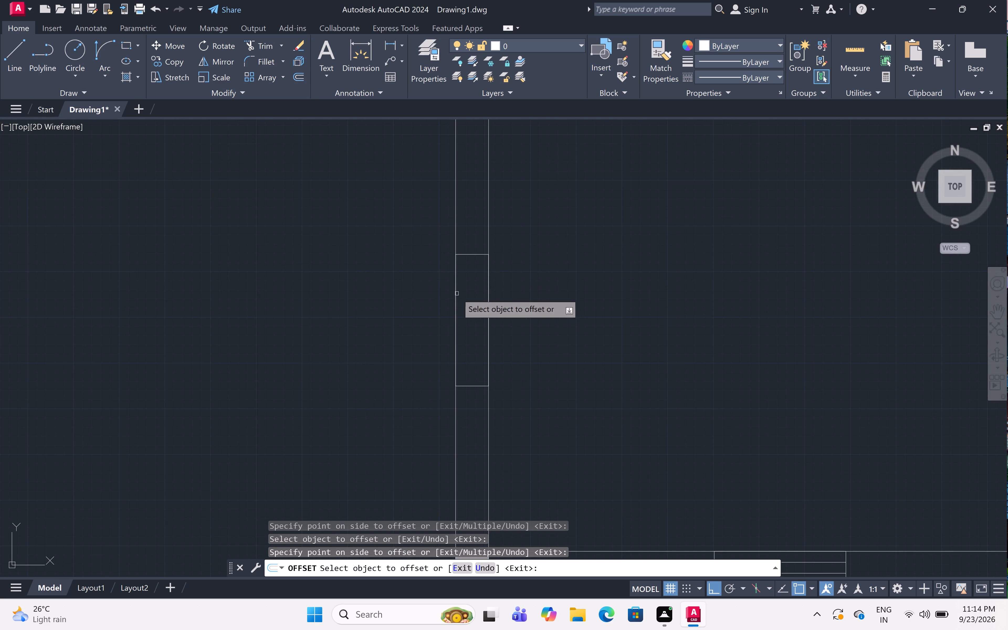
pyautogui.click(456, 293)
pyautogui.click(473, 294)
pyautogui.moveTo(487, 302); pyautogui.dragTo(485, 302)
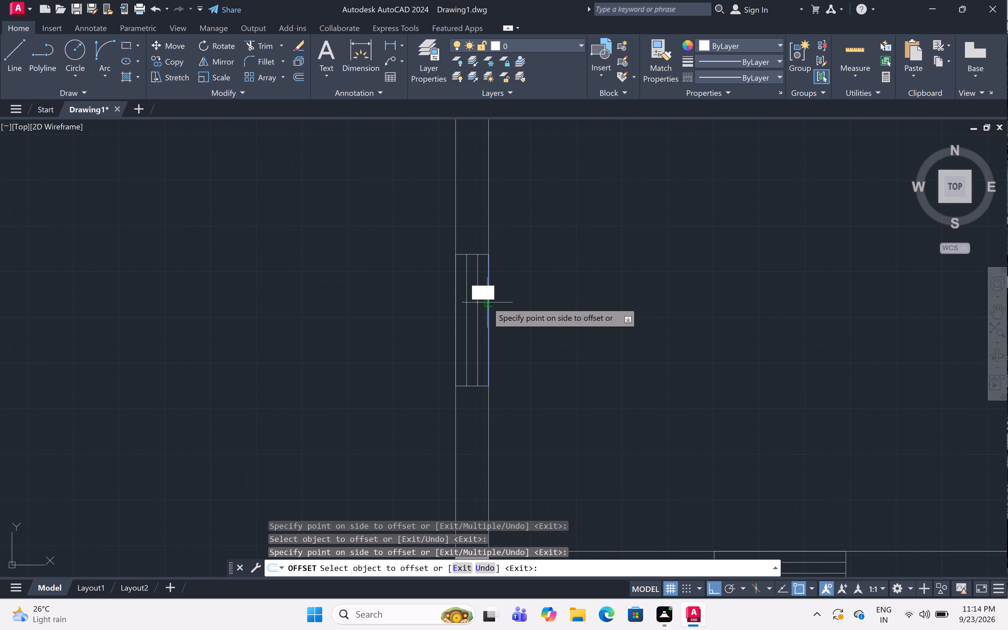
pyautogui.click(460, 302)
pyautogui.scroll(-5, 464, 295)
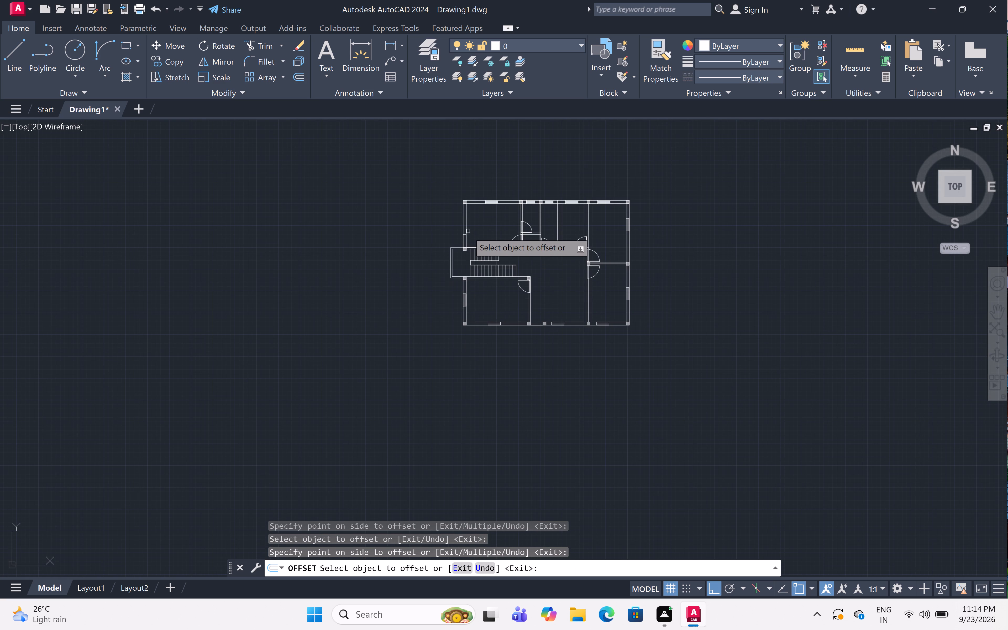
pyautogui.scroll(4, 468, 232)
pyautogui.scroll(-1, 468, 232)
pyautogui.moveTo(484, 226); pyautogui.dragTo(485, 270, button='middle')
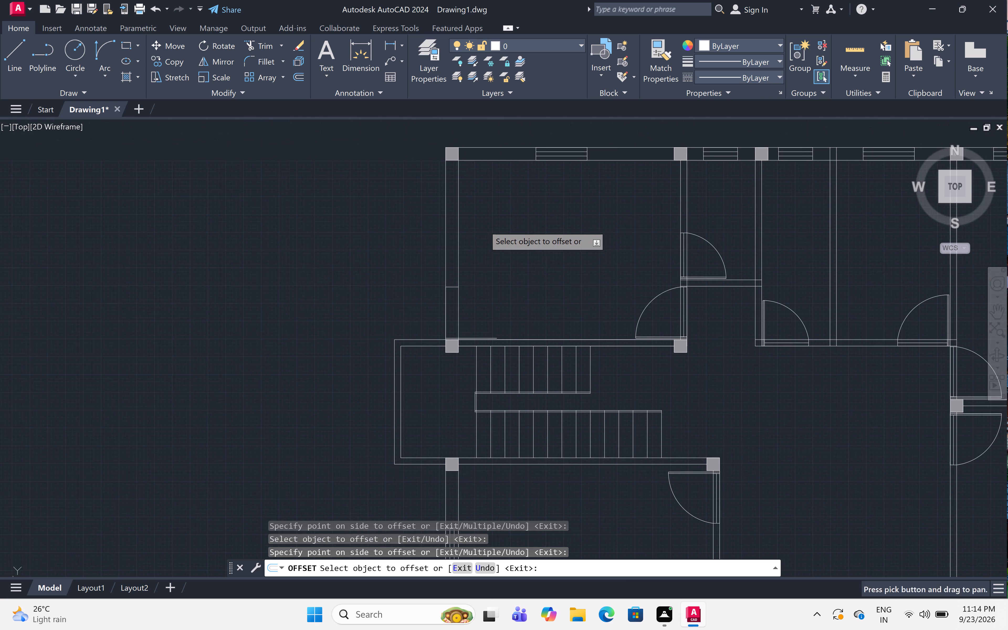
pyautogui.press('Escape')
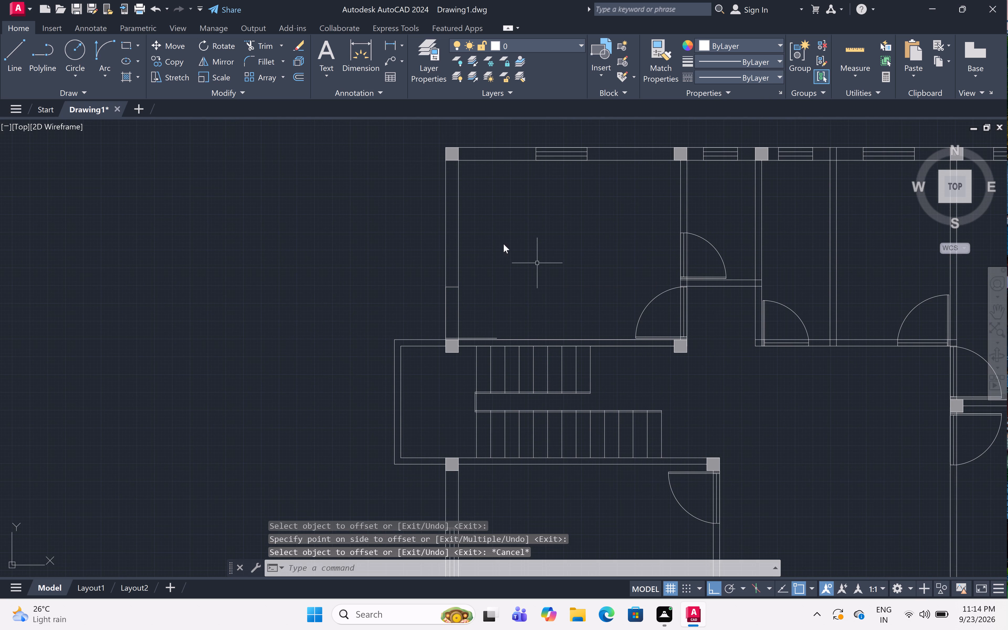
# Draw the door swing in the top-left room with a Start, End, Direction arc from the leaf line's free end to the left-wall opening's inner corner.
pyautogui.click(99, 73)
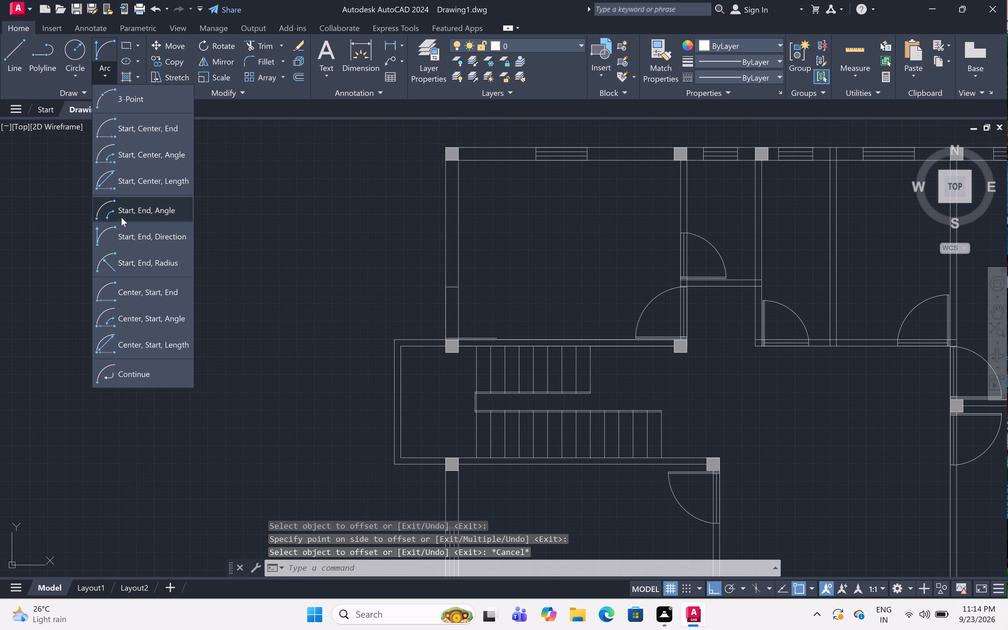
pyautogui.click(129, 239)
pyautogui.scroll(1, 521, 314)
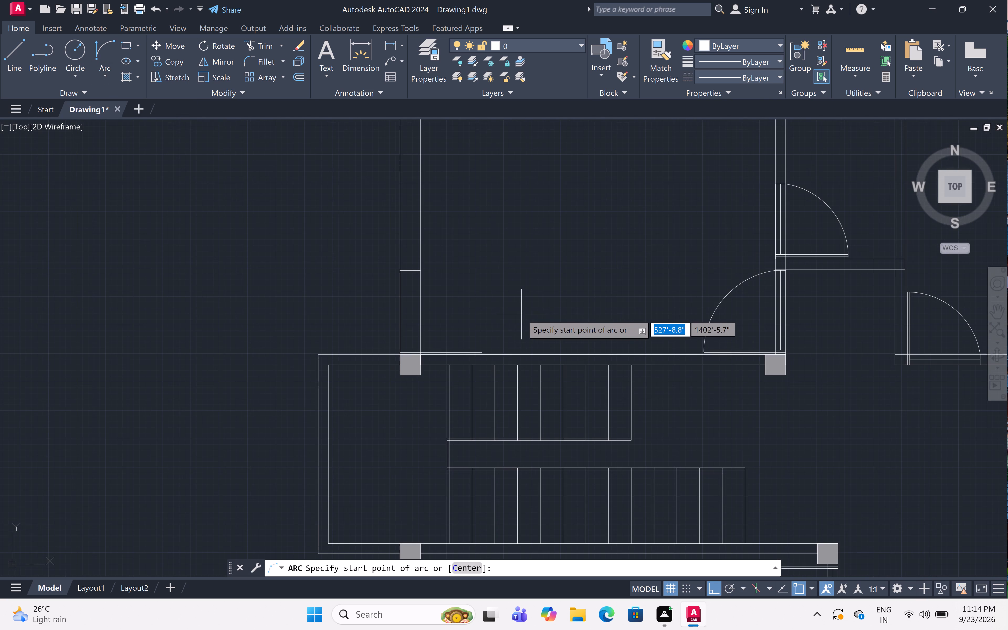
pyautogui.scroll(1, 468, 297)
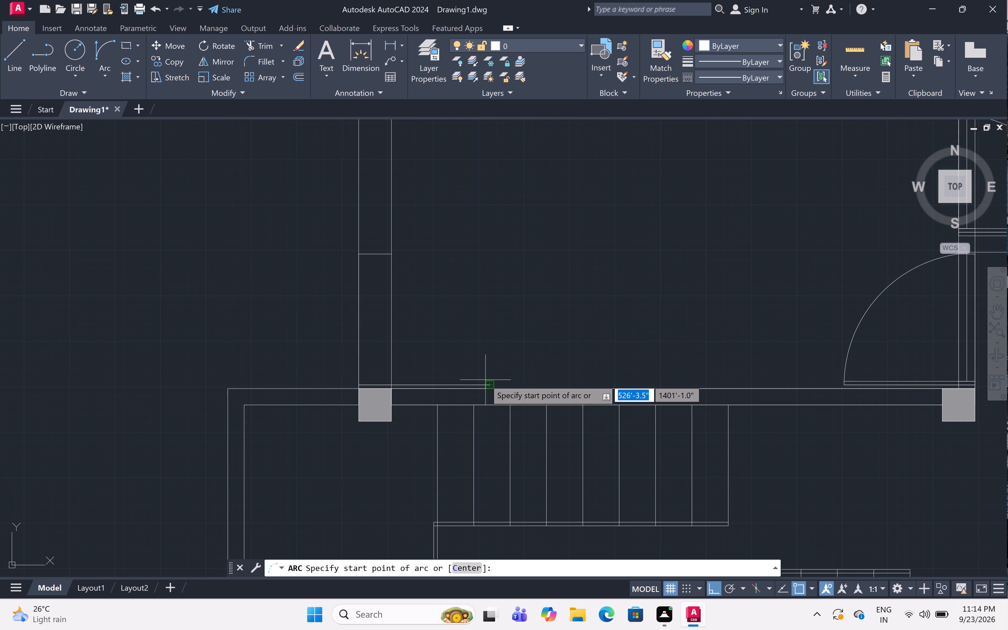
pyautogui.moveTo(488, 382); pyautogui.dragTo(481, 371)
pyautogui.click(391, 253)
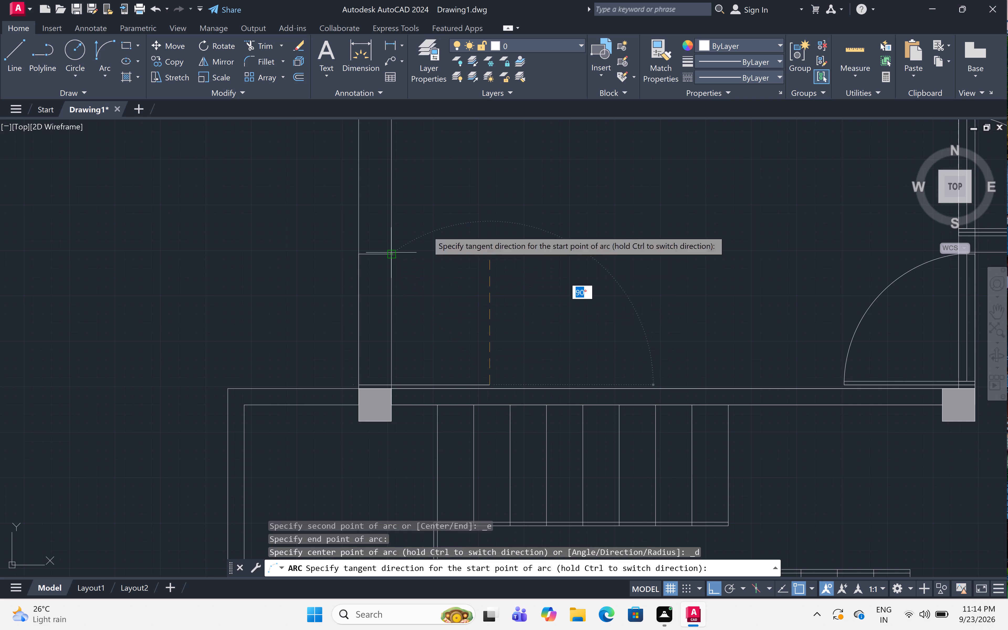
pyautogui.click(466, 206)
pyautogui.press('Escape')
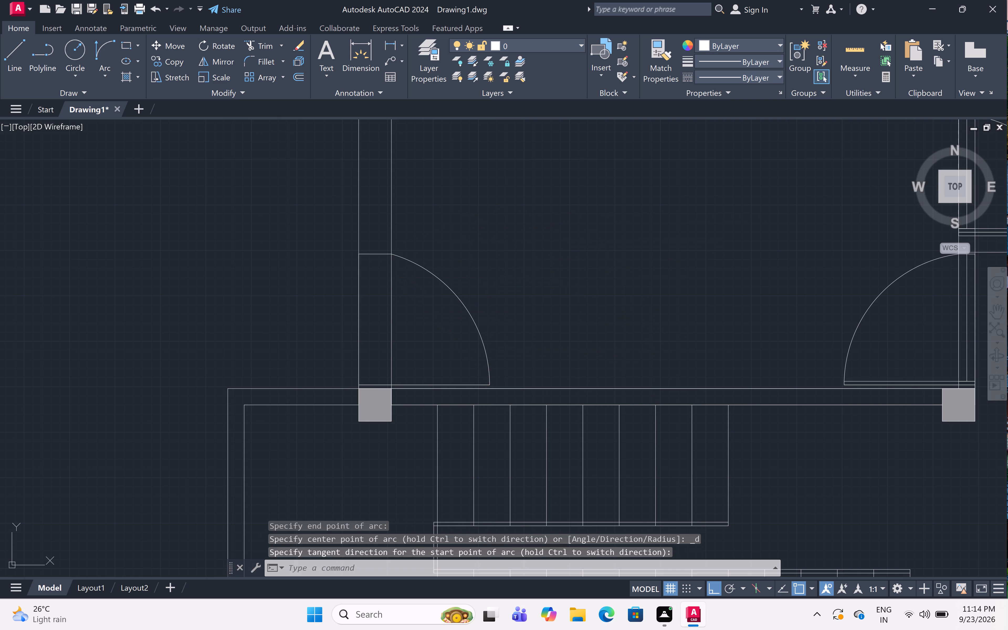
# Offset the leaf line of the top-left room's left-wall door 1" upward to give the leaf its thickness.
pyautogui.write('off 1')
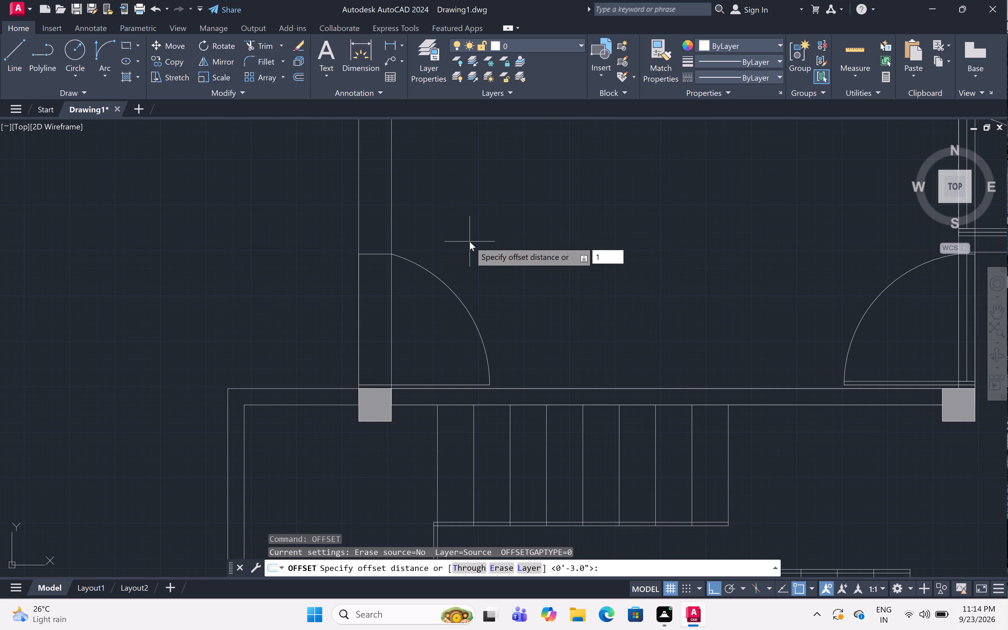
pyautogui.write('"')
pyautogui.press('space')
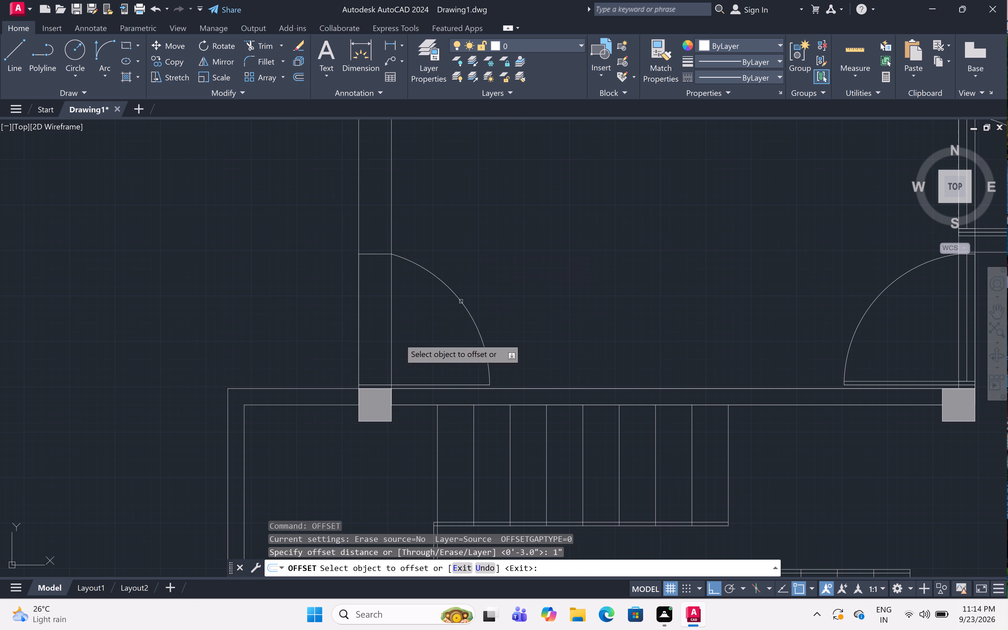
pyautogui.scroll(1, 398, 410)
pyautogui.scroll(2, 400, 366)
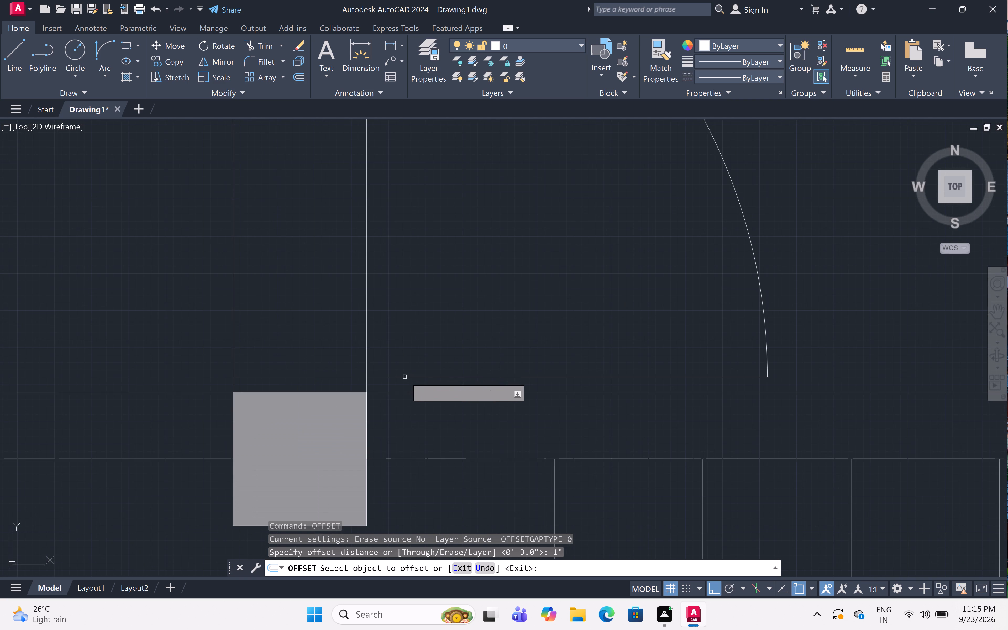
pyautogui.moveTo(405, 377); pyautogui.dragTo(405, 370)
pyautogui.click(407, 295)
pyautogui.press('Escape')
# Draw a vertical line through the left-wall door opening from the midpoint of its upper edge down to the door leaf.
pyautogui.scroll(-5, 406, 292)
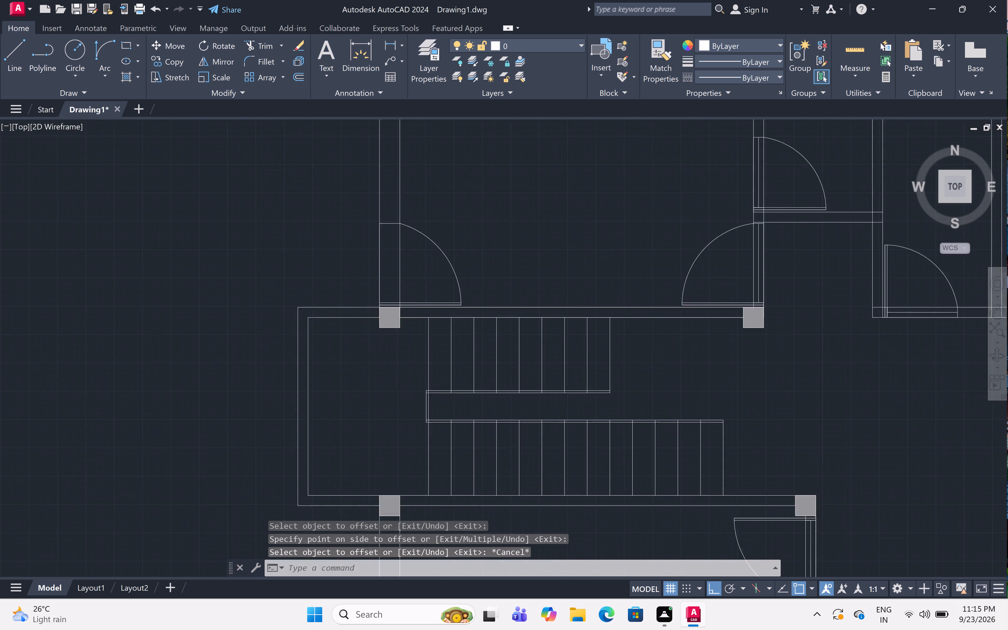
pyautogui.moveTo(445, 252); pyautogui.dragTo(428, 255, button='middle')
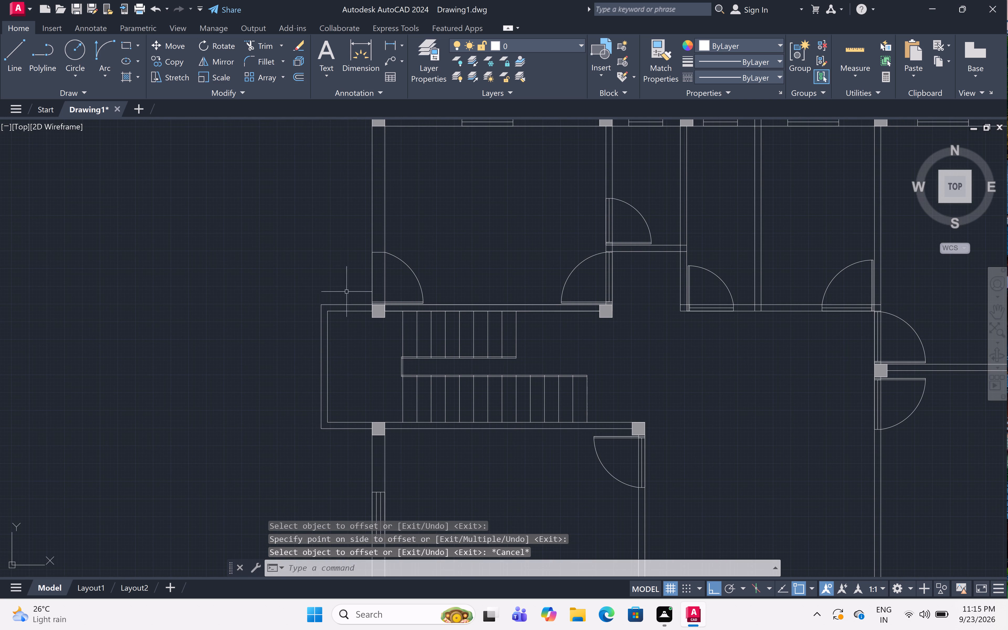
pyautogui.scroll(2, 379, 284)
pyautogui.press('l')
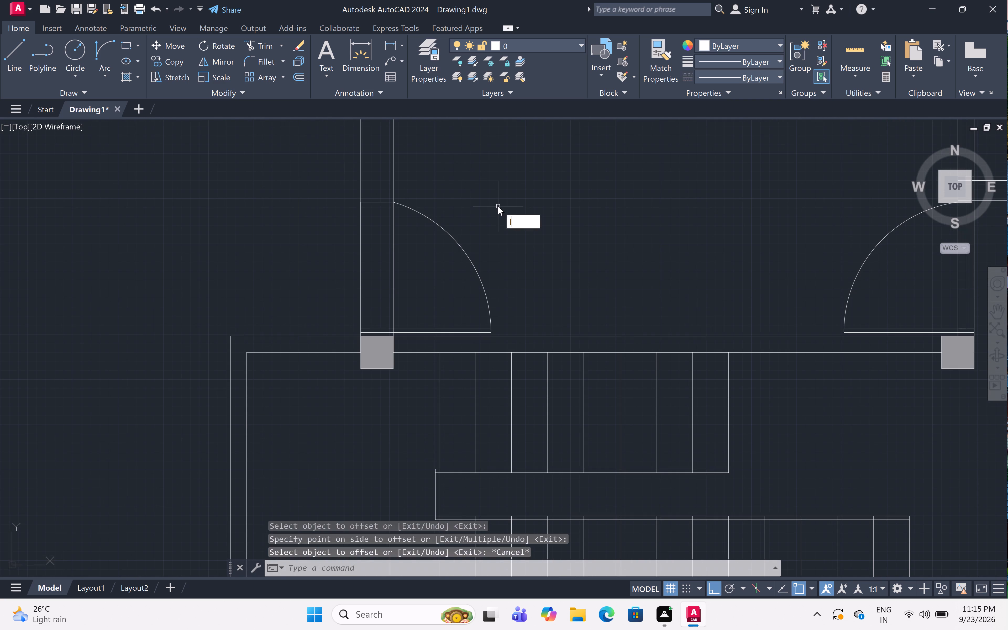
pyautogui.press('space')
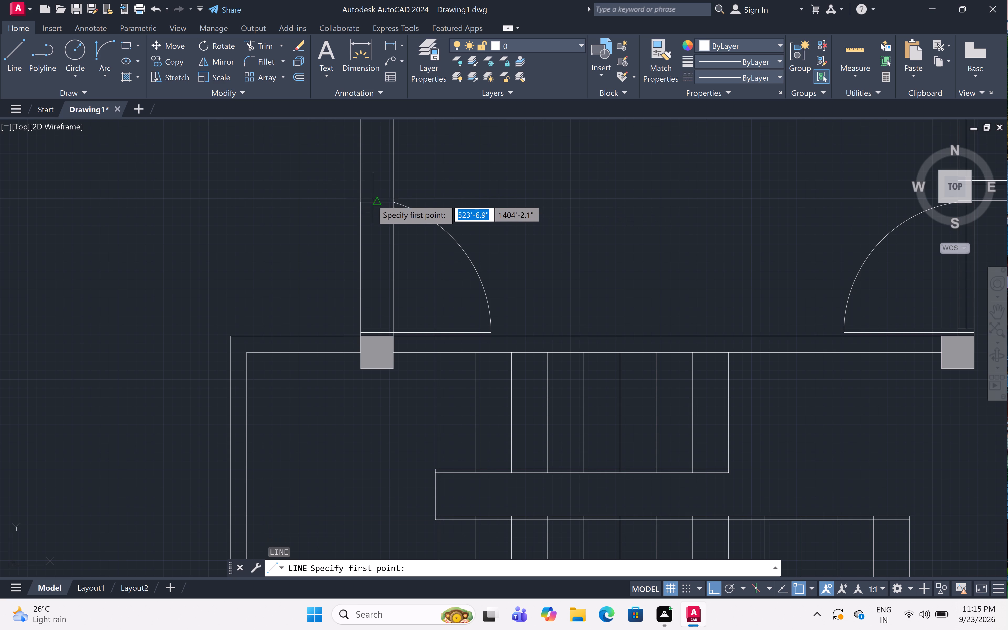
pyautogui.moveTo(377, 198); pyautogui.dragTo(376, 206)
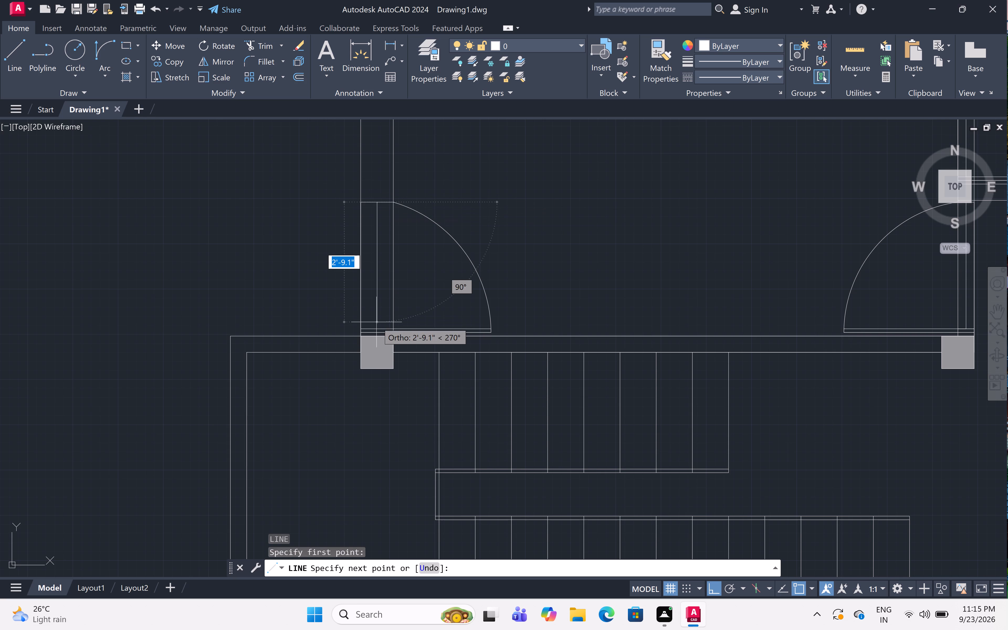
pyautogui.click(378, 329)
pyautogui.press('Escape')
# Create a new layer and load and assign the ACAD_ISO02W100 (ISO dash) linetype to it.
pyautogui.scroll(-3, 478, 279)
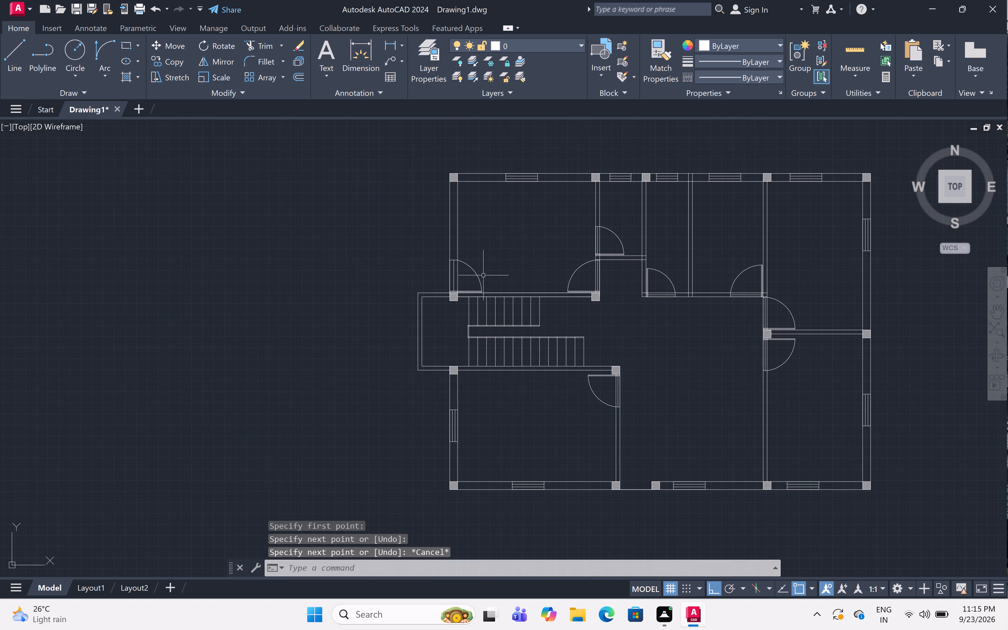
pyautogui.moveTo(550, 243); pyautogui.dragTo(451, 233, button='middle')
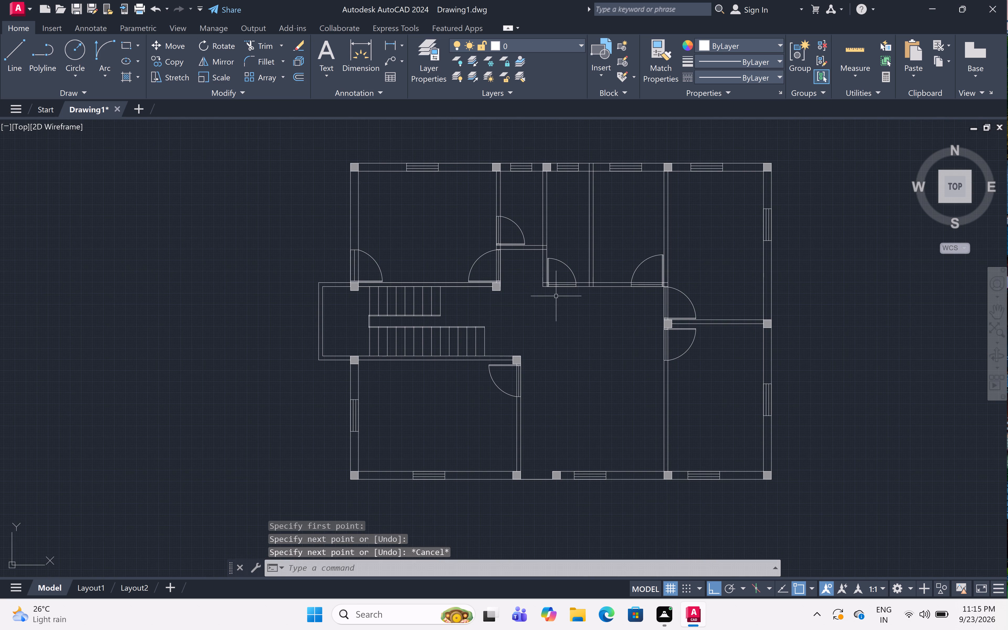
pyautogui.scroll(2, 460, 299)
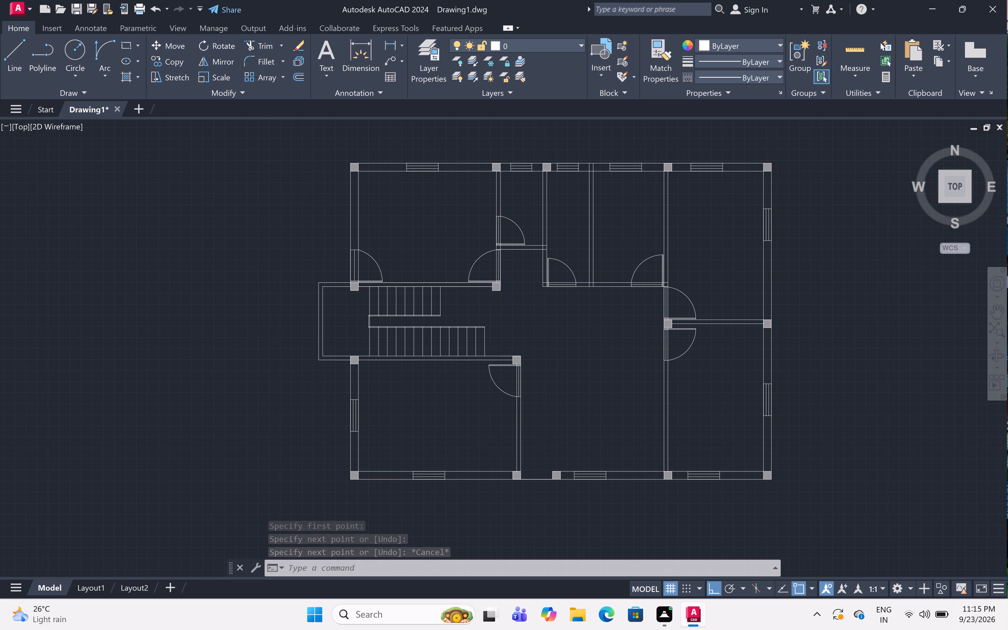
pyautogui.scroll(1, 459, 299)
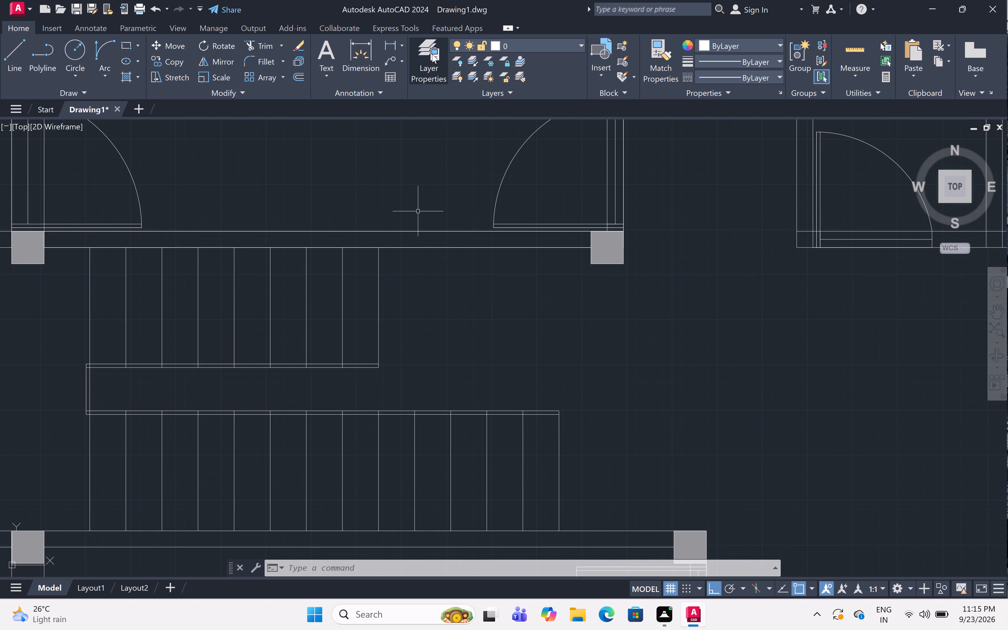
pyautogui.click(432, 54)
pyautogui.rightClick(230, 108)
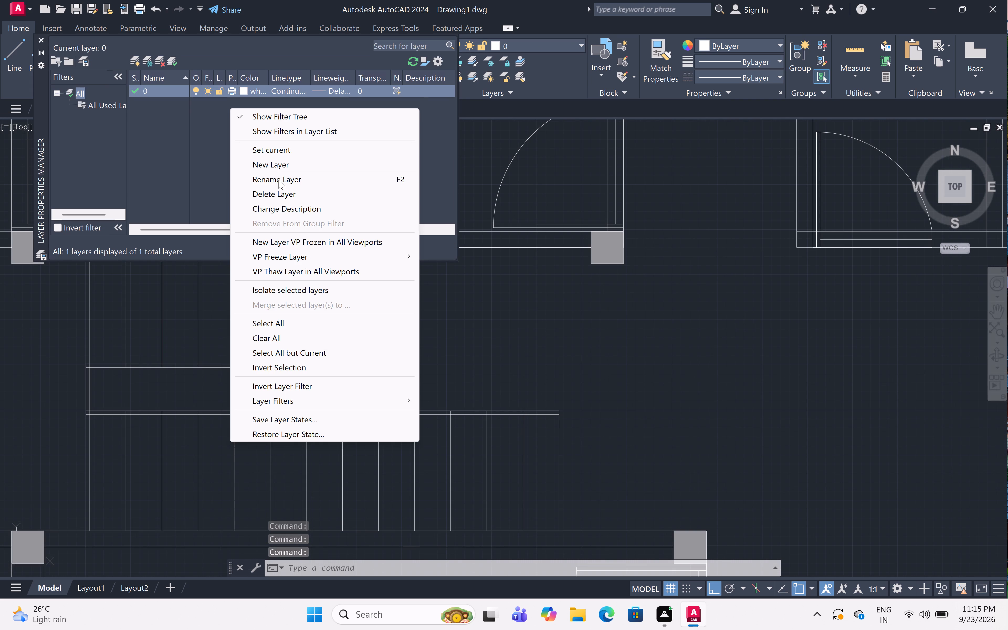
pyautogui.click(286, 165)
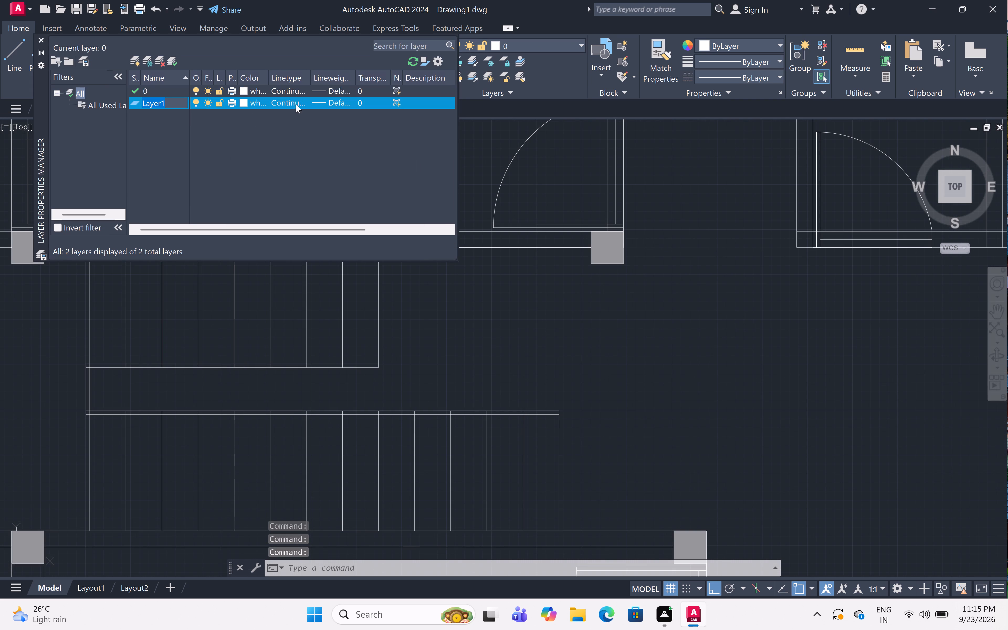
pyautogui.click(287, 100)
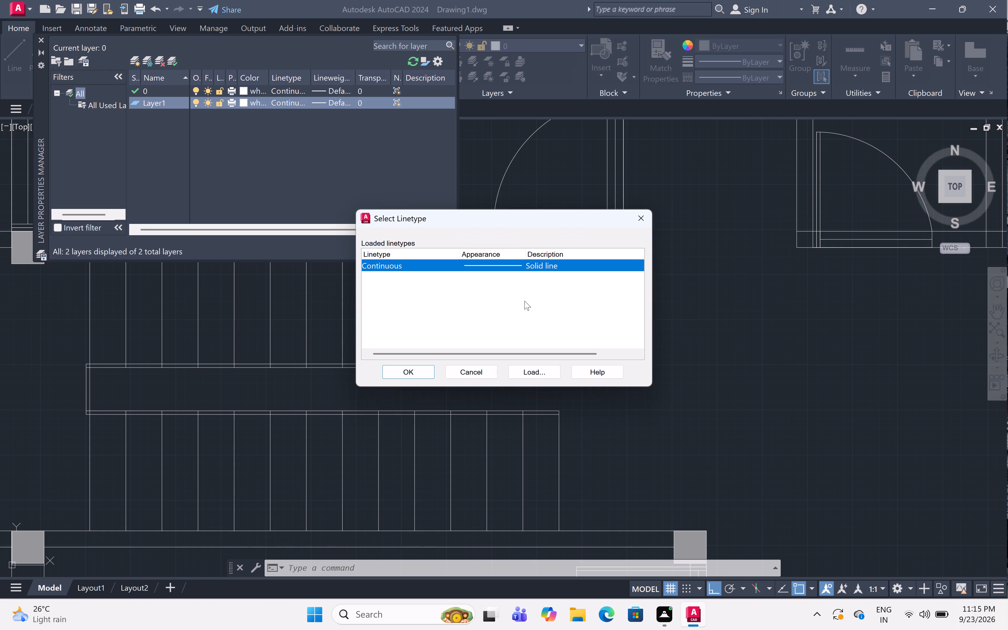
pyautogui.click(527, 365)
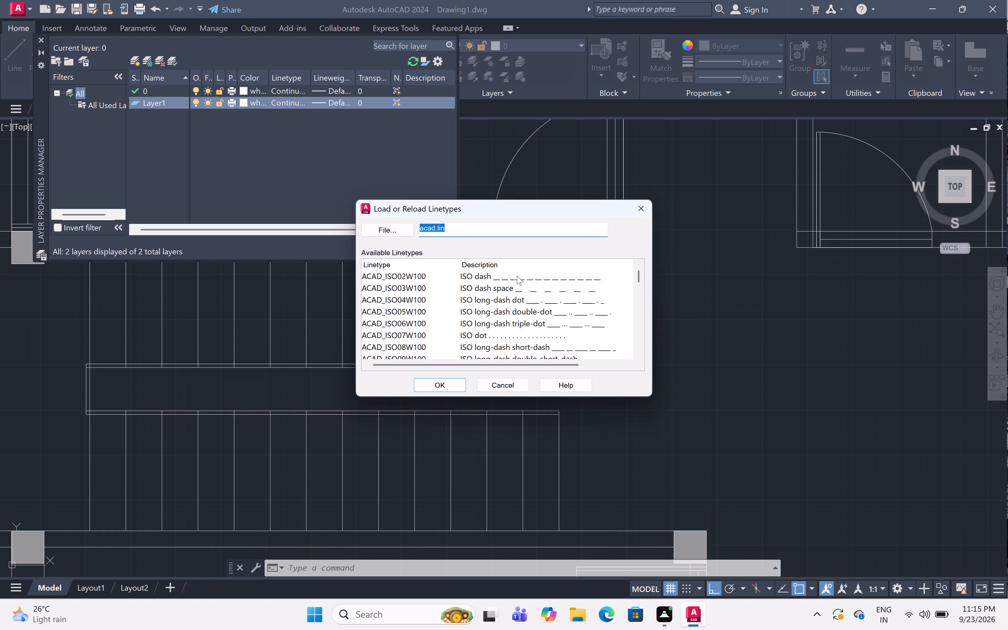
pyautogui.click(517, 276)
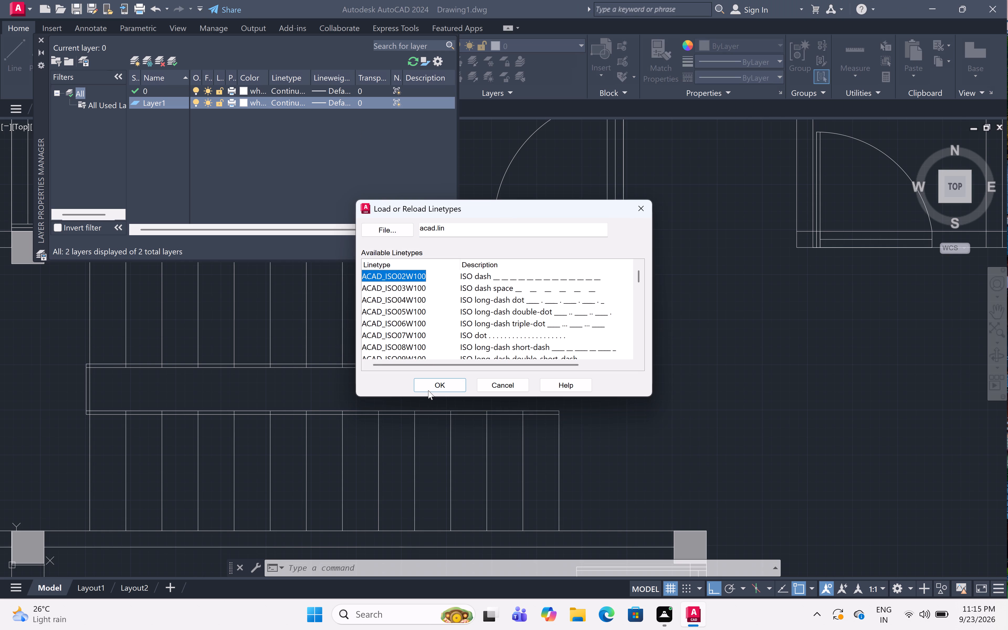
pyautogui.click(430, 385)
pyautogui.click(490, 259)
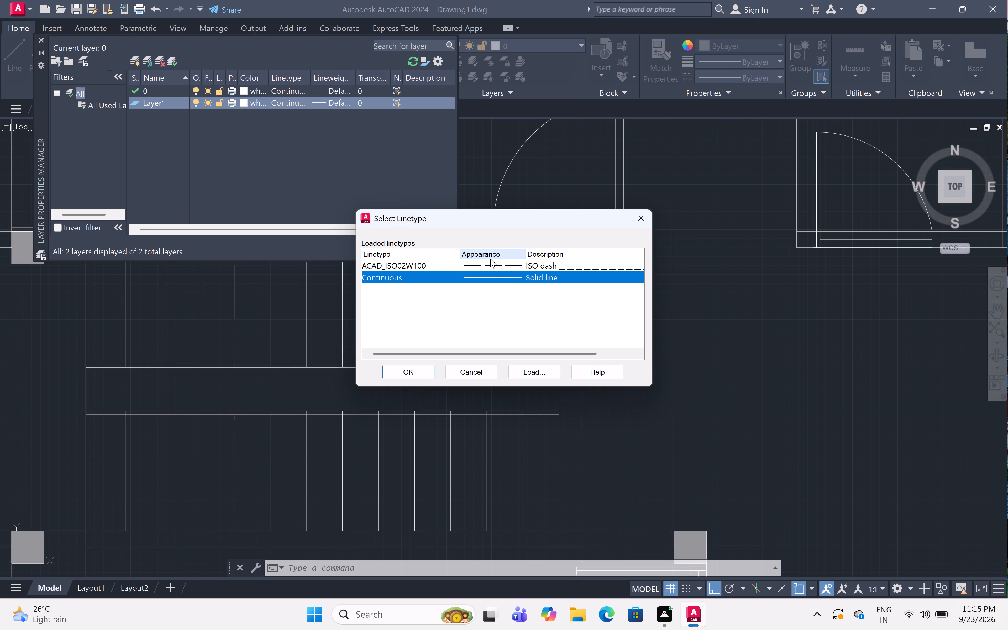
pyautogui.click(557, 265)
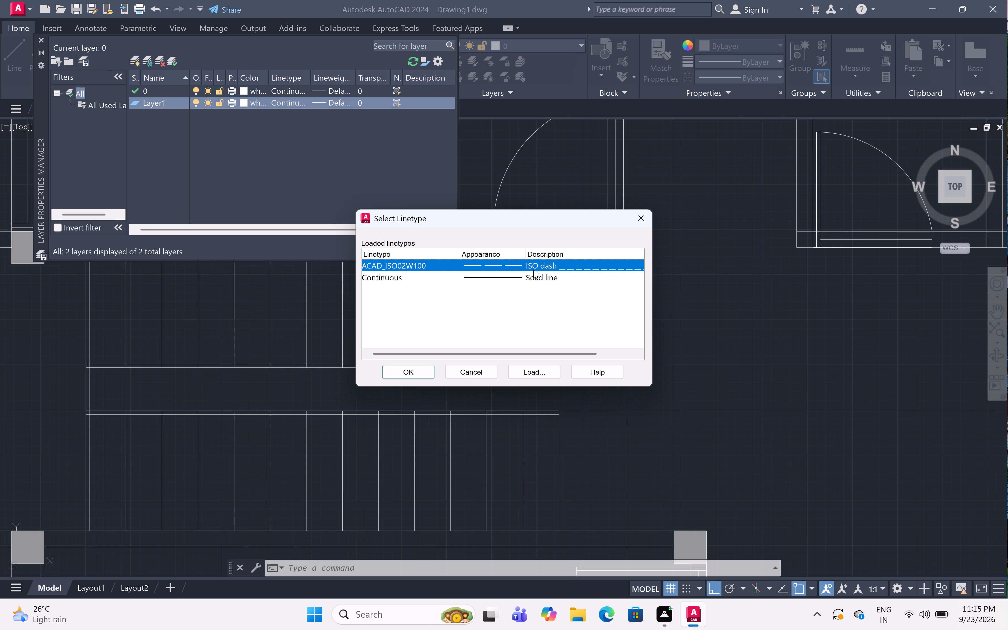
pyautogui.moveTo(404, 377); pyautogui.dragTo(403, 374)
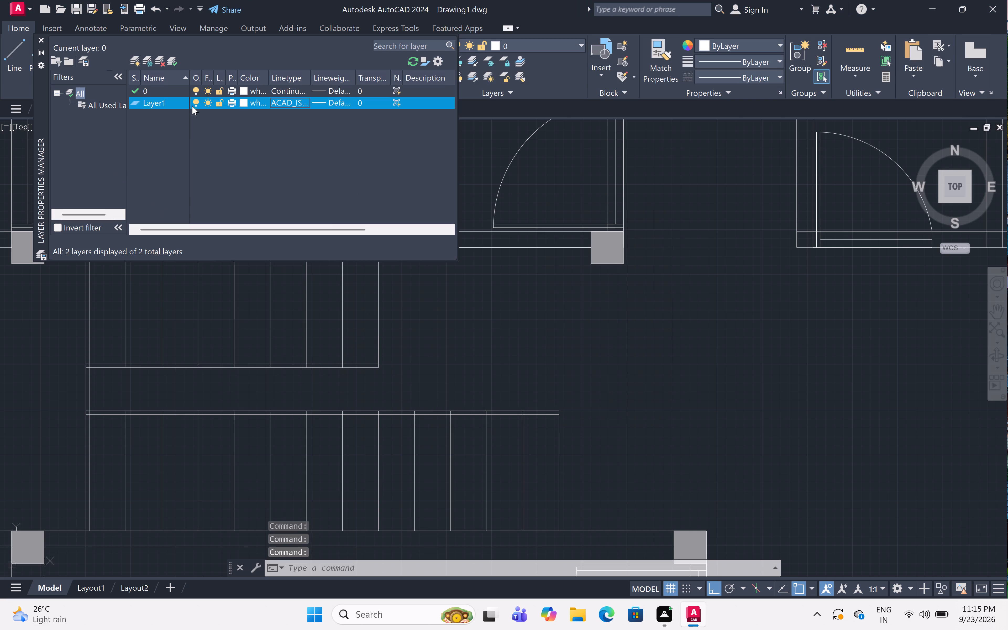
pyautogui.click(38, 39)
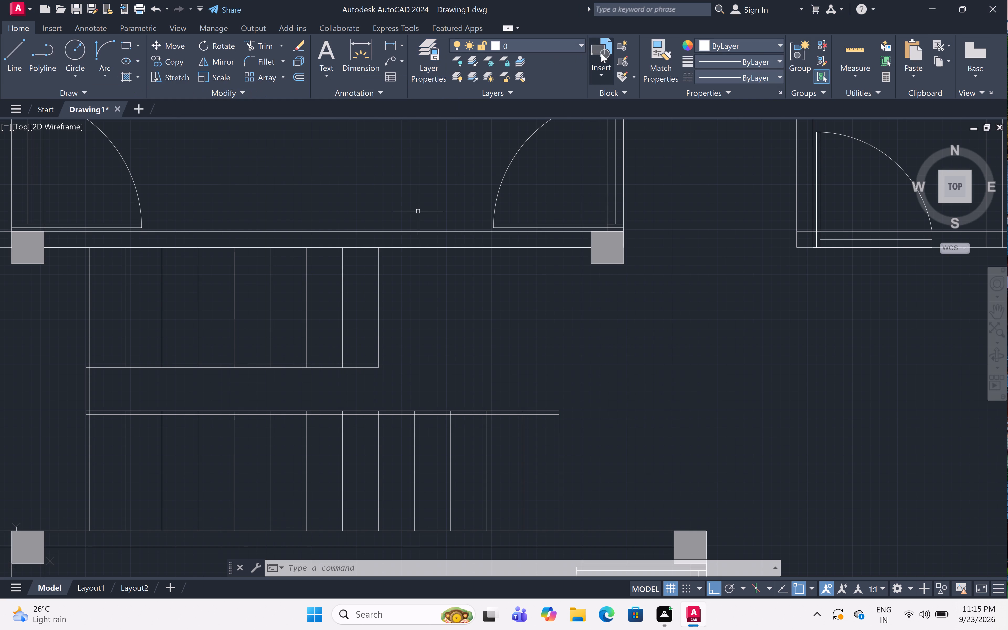
# Make the new dashed-linetype layer, Layer1, the current layer.
pyautogui.click(580, 45)
pyautogui.click(566, 80)
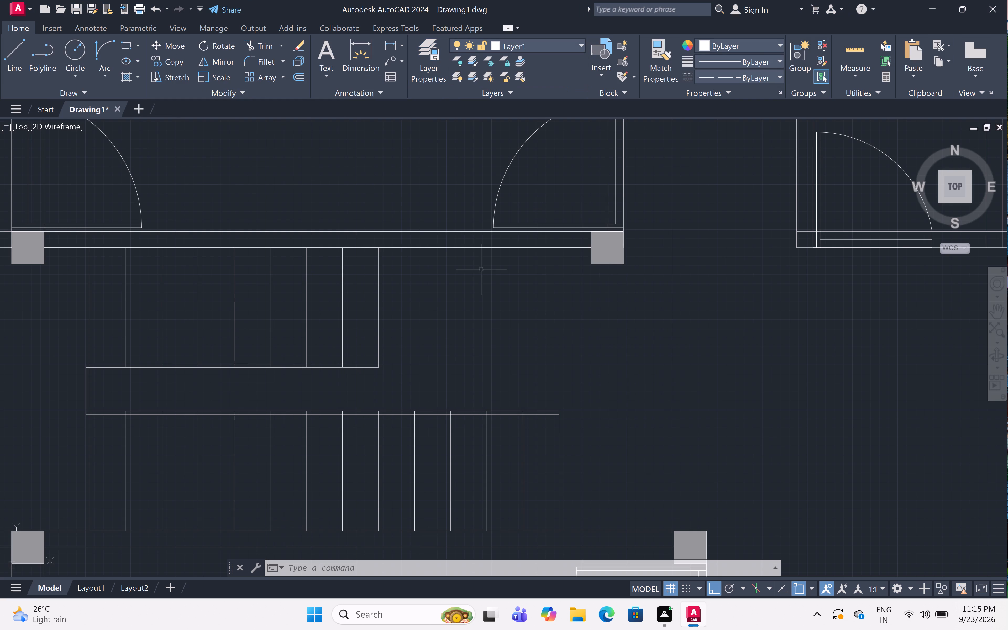
# Move the eight rightmost tread lines of the upper stair flight to Layer1.
pyautogui.click(397, 264)
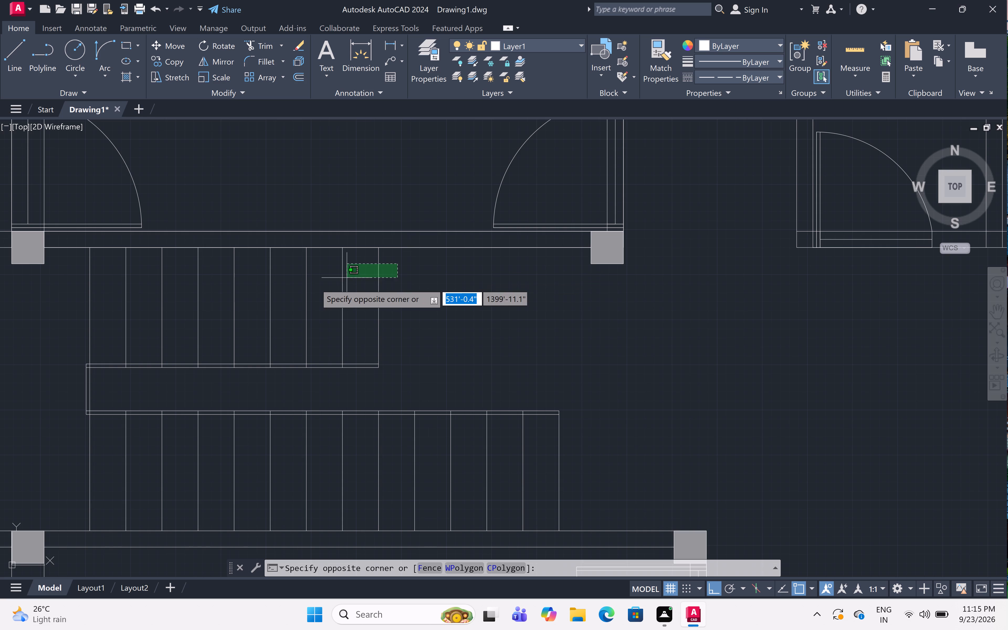
pyautogui.click(108, 328)
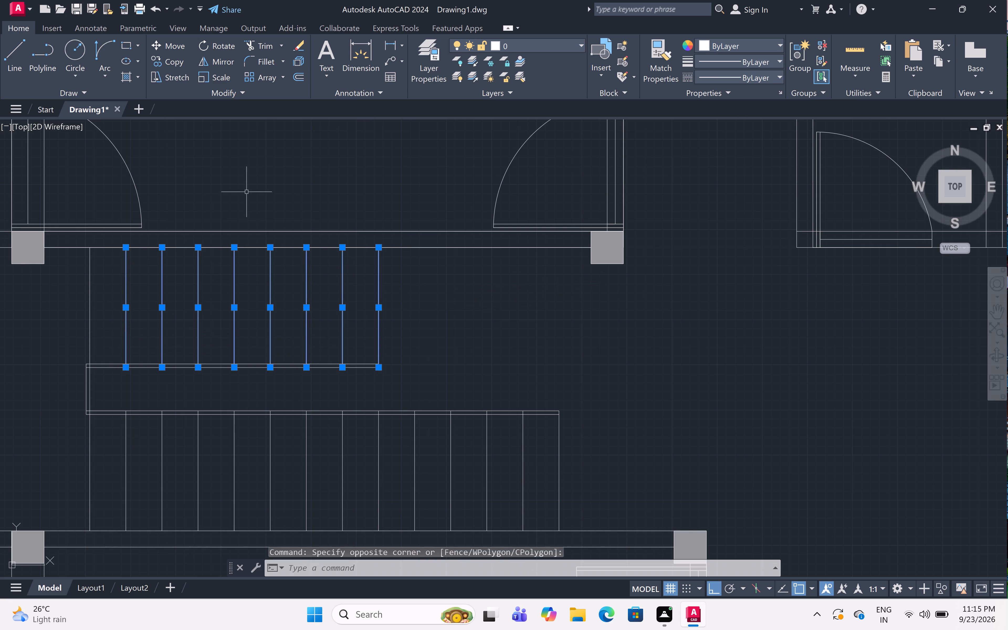
pyautogui.click(578, 43)
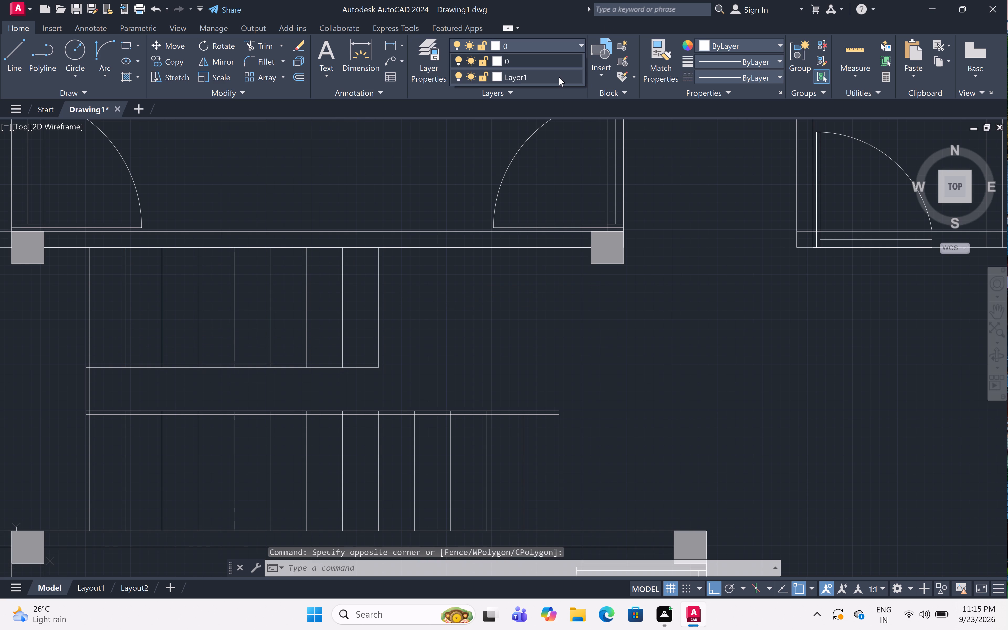
pyautogui.click(558, 77)
pyautogui.press('Escape')
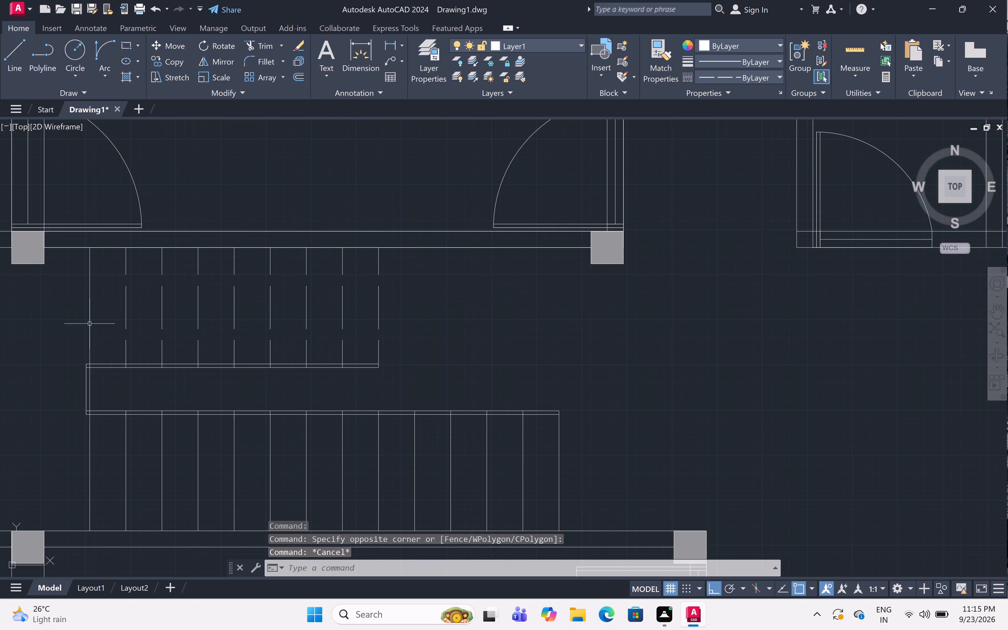
# Trim away the part of the first tread line that crosses the gap between the two stair flights.
pyautogui.scroll(2, 76, 340)
pyautogui.press('Escape')
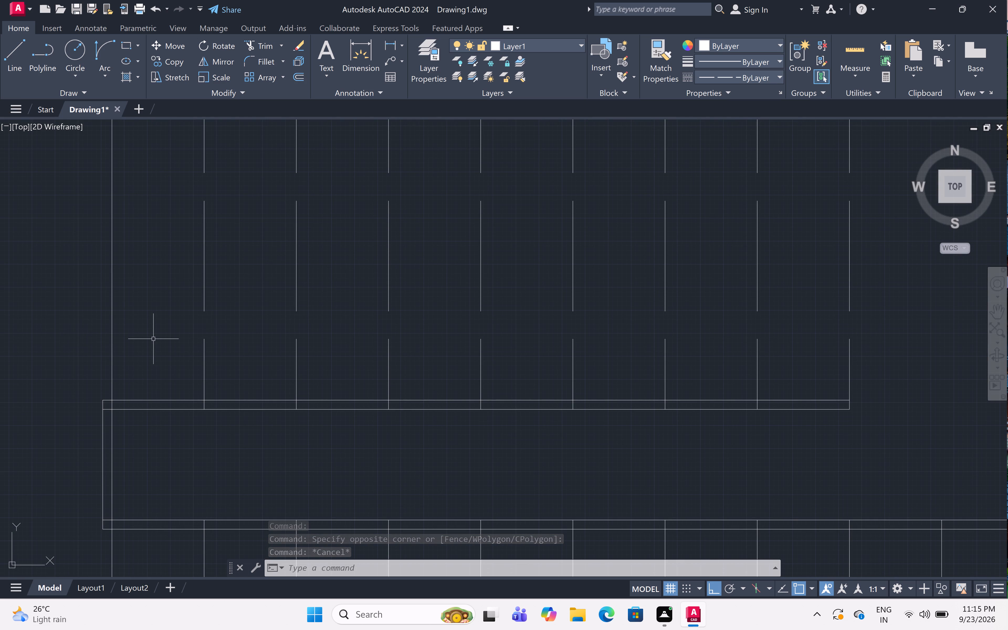
pyautogui.write('tr')
pyautogui.press('space')
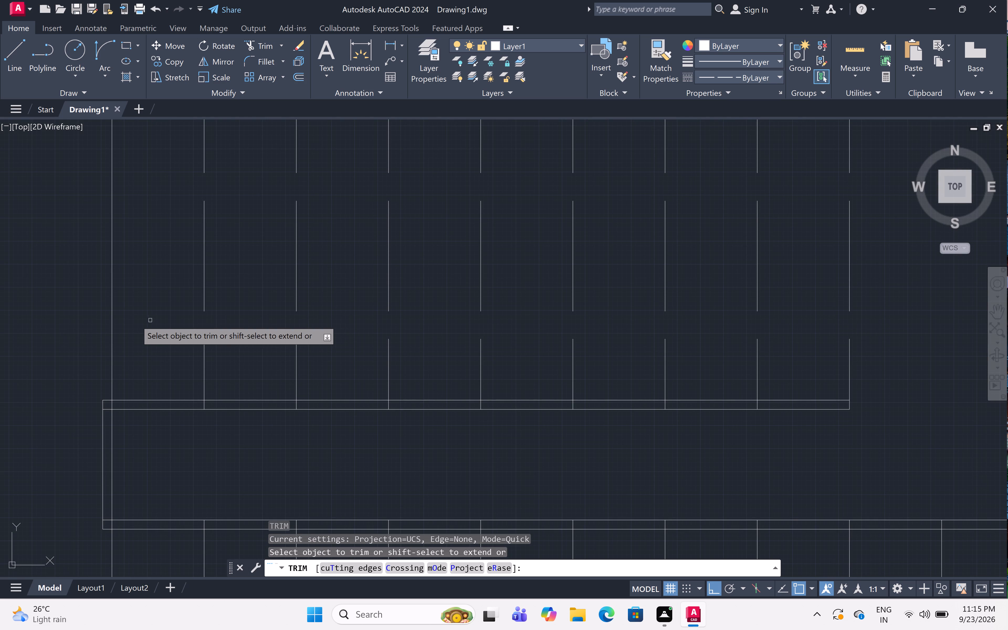
pyautogui.click(113, 448)
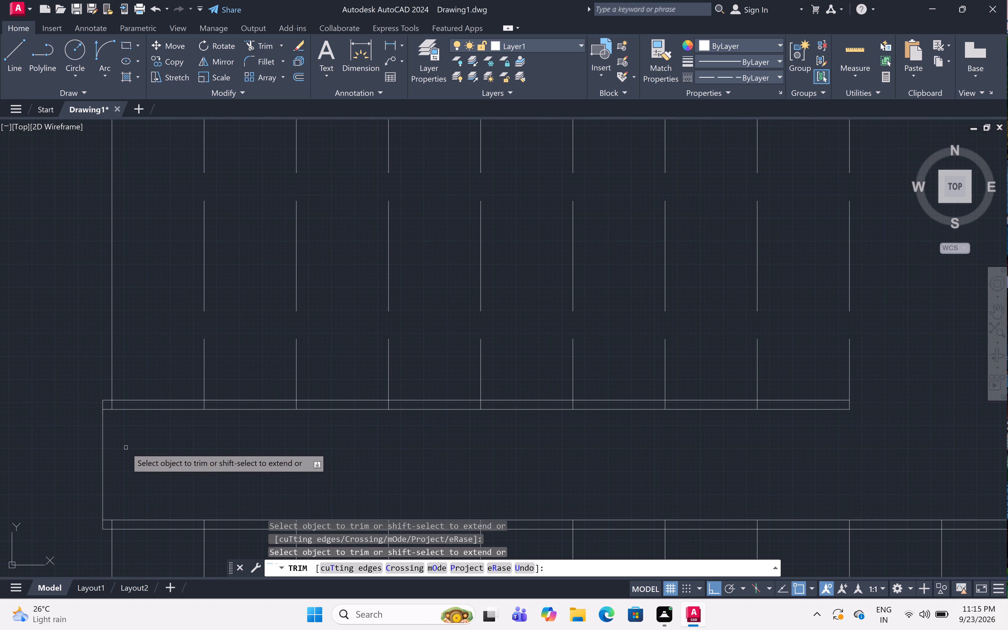
pyautogui.press('Escape')
# Move the leftmost tread line of the upper stair flight to Layer1.
pyautogui.click(139, 245)
pyautogui.click(105, 267)
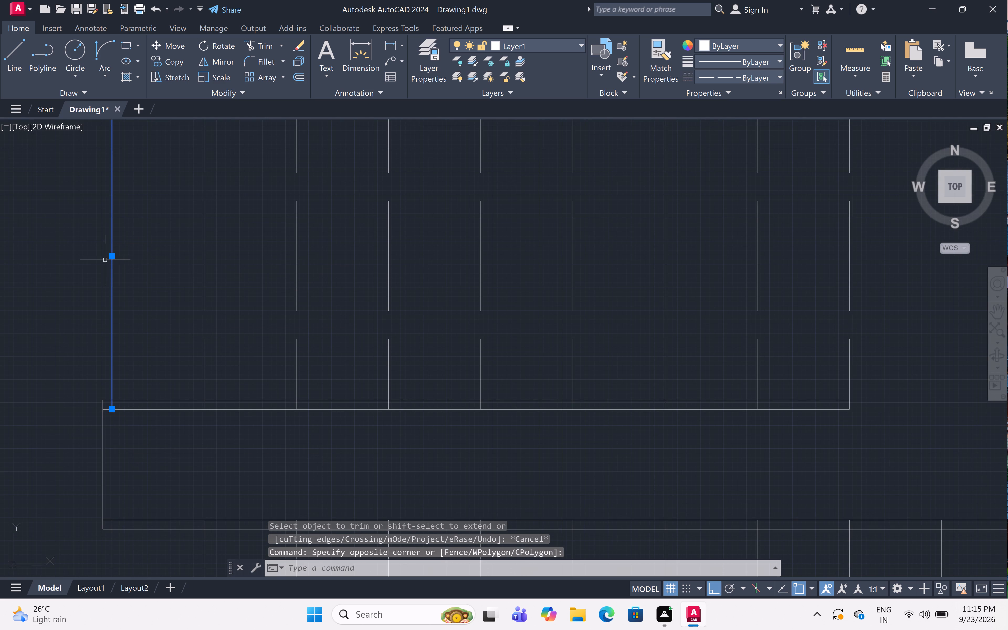
pyautogui.click(553, 41)
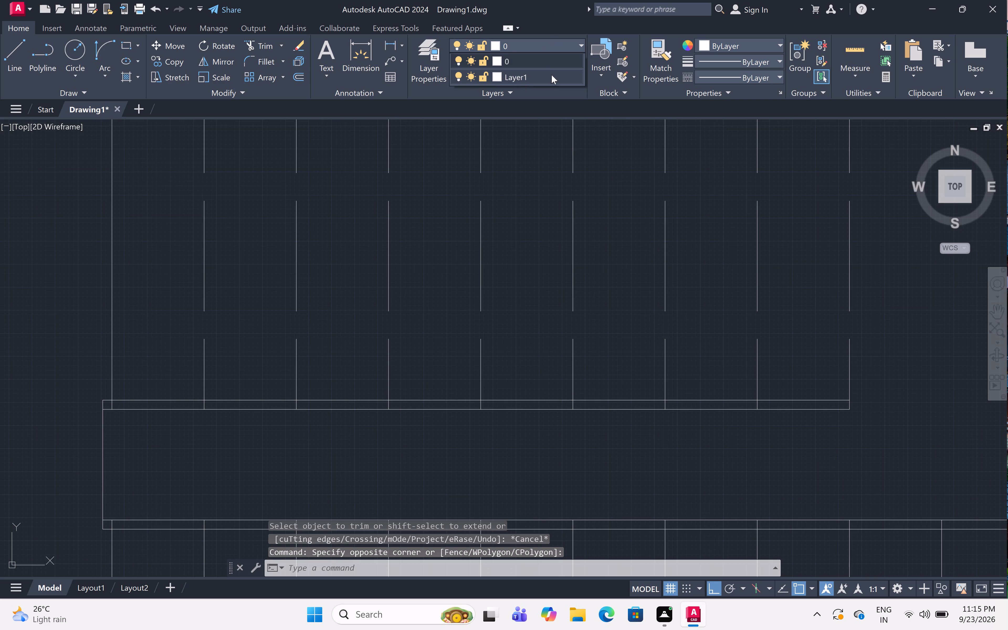
pyautogui.click(552, 75)
pyautogui.press('Escape')
pyautogui.press('Escape')
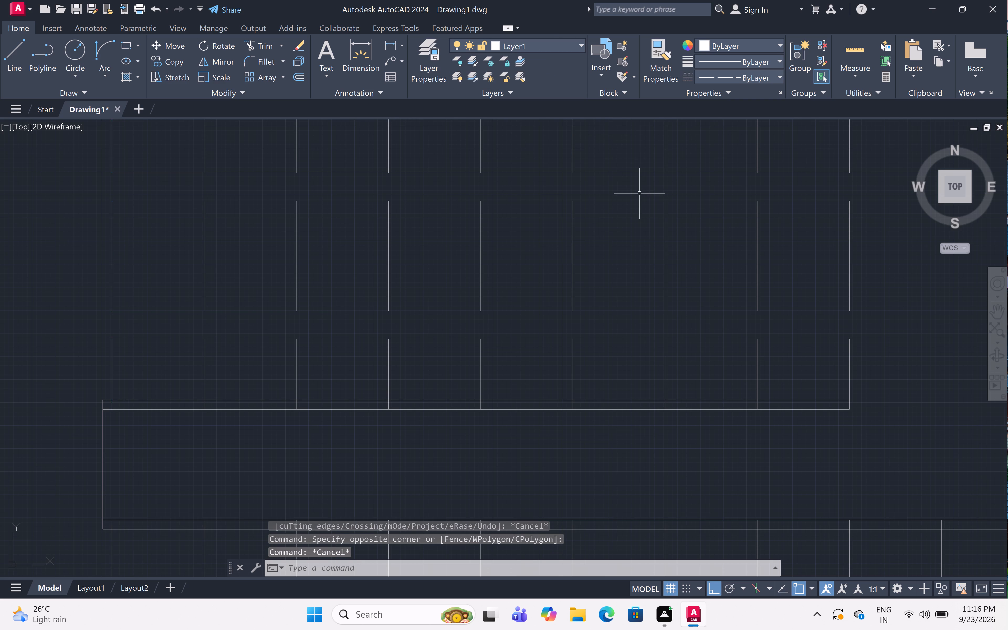
# Trim the overlapping lines where the partition between the two small upper rooms meets the top exterior wall.
pyautogui.scroll(-3, 638, 193)
pyautogui.moveTo(721, 203); pyautogui.dragTo(616, 249, button='middle')
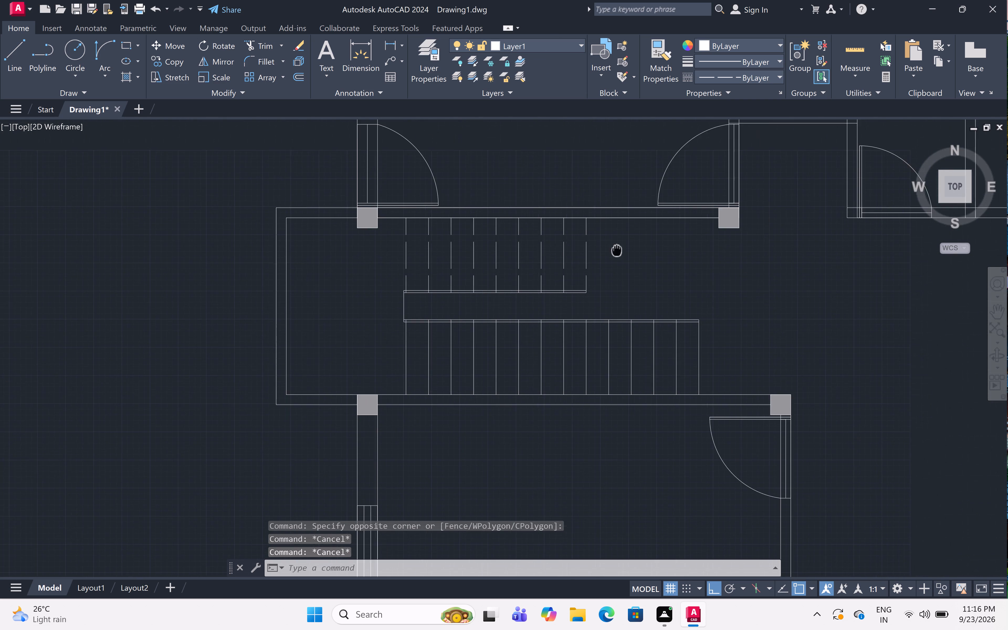
pyautogui.scroll(-2, 611, 239)
pyautogui.moveTo(734, 269); pyautogui.dragTo(550, 314, button='middle')
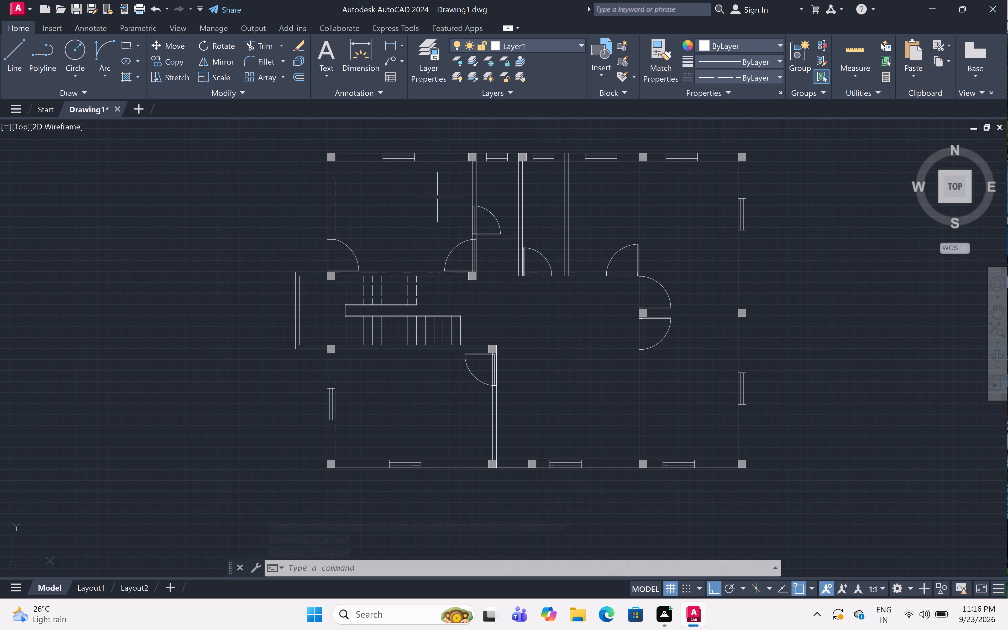
pyautogui.press('h')
pyautogui.press('Escape')
pyautogui.write('tr')
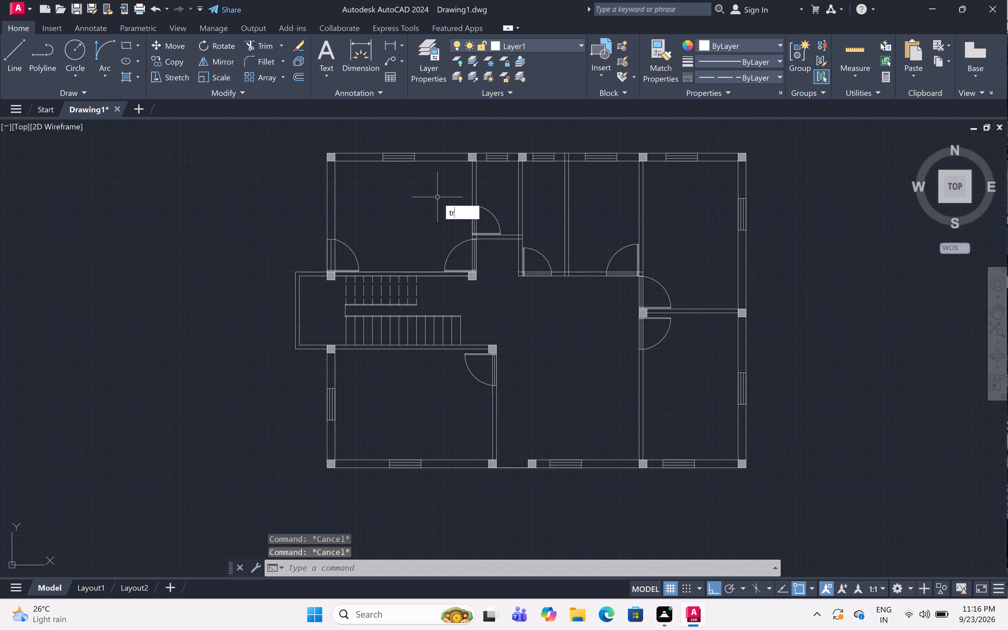
pyautogui.press('space')
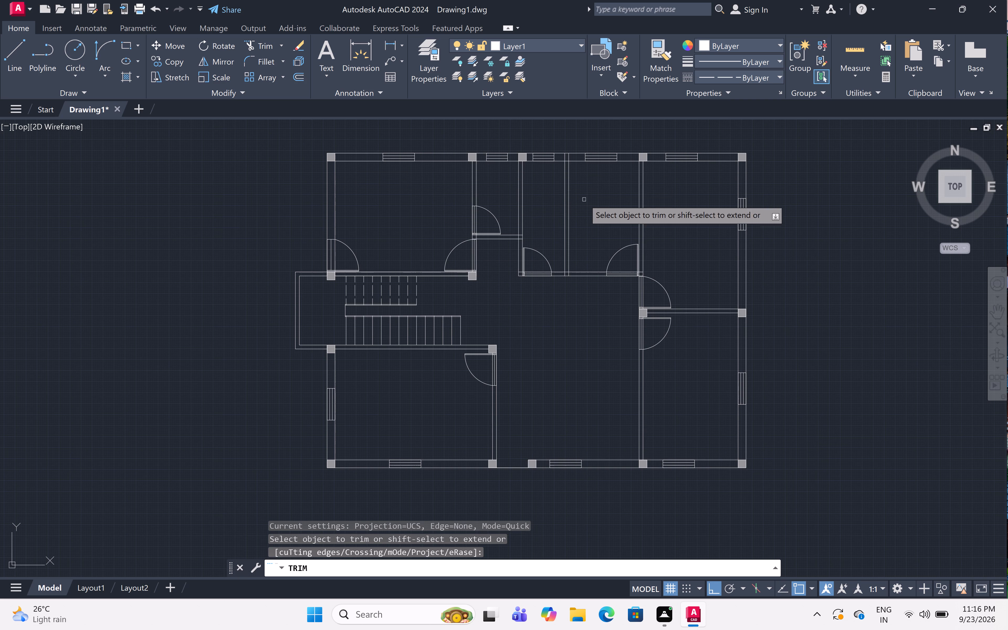
pyautogui.scroll(4, 574, 156)
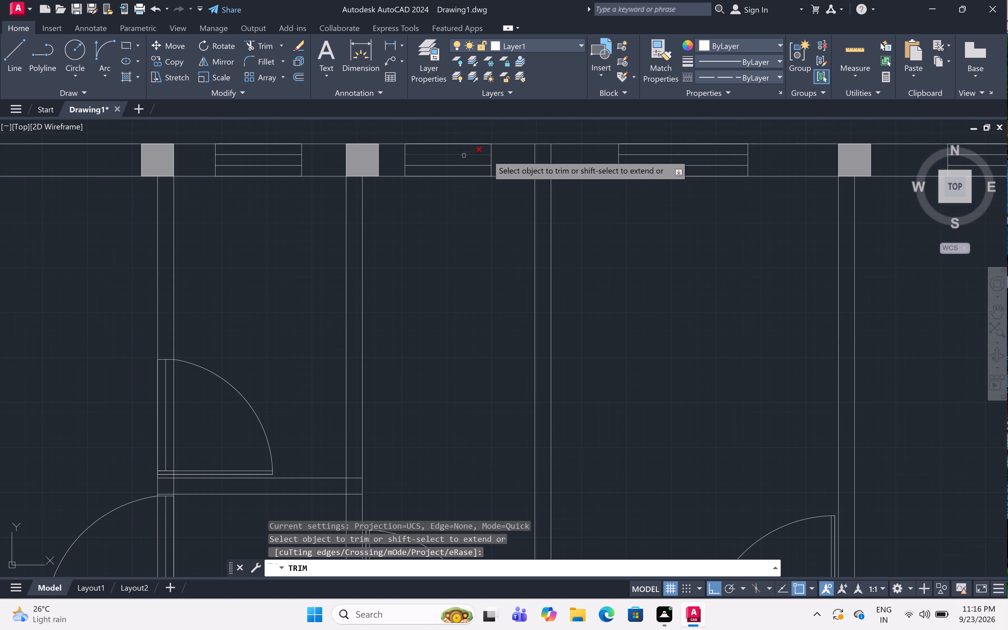
pyautogui.scroll(1, 546, 162)
pyautogui.moveTo(512, 155); pyautogui.dragTo(514, 155)
pyautogui.click(589, 155)
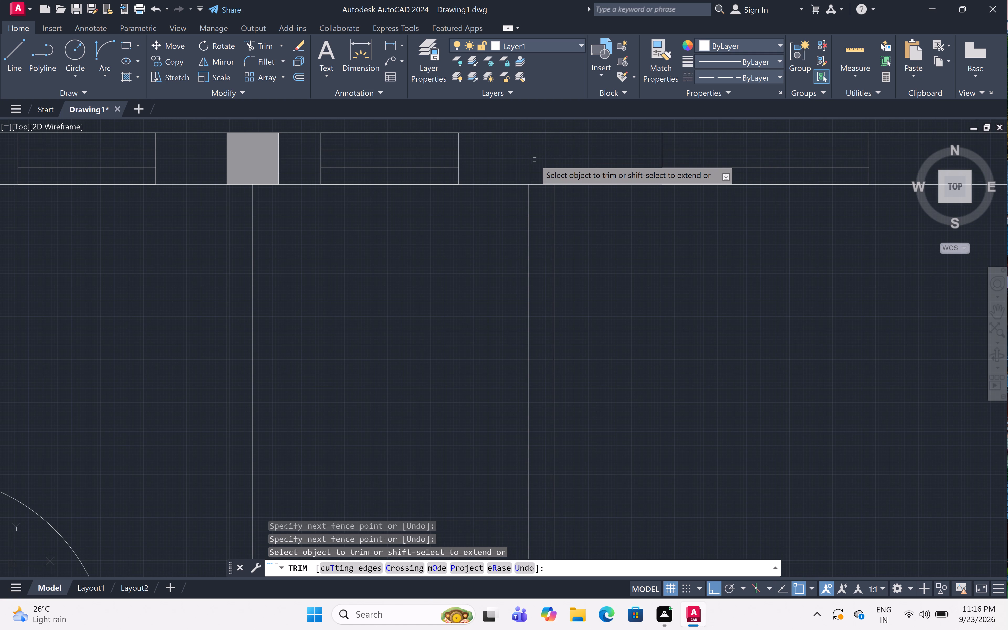
pyautogui.click(534, 160)
pyautogui.click(534, 205)
# Trim the overlapping lines where the same partition meets the lower wall of the two small rooms.
pyautogui.scroll(-4, 534, 184)
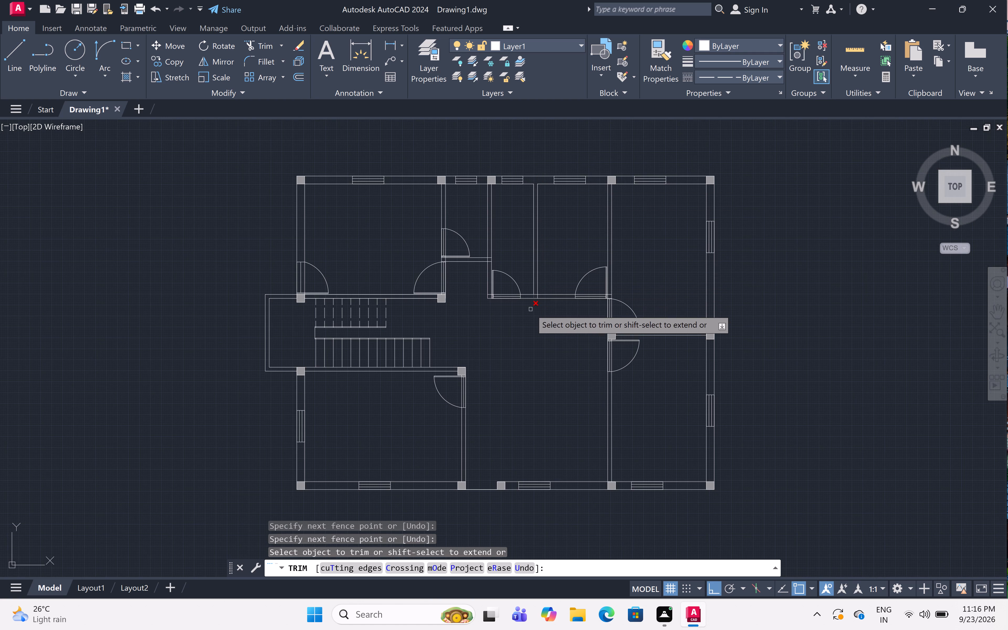
pyautogui.scroll(5, 535, 296)
pyautogui.moveTo(492, 294); pyautogui.dragTo(496, 295)
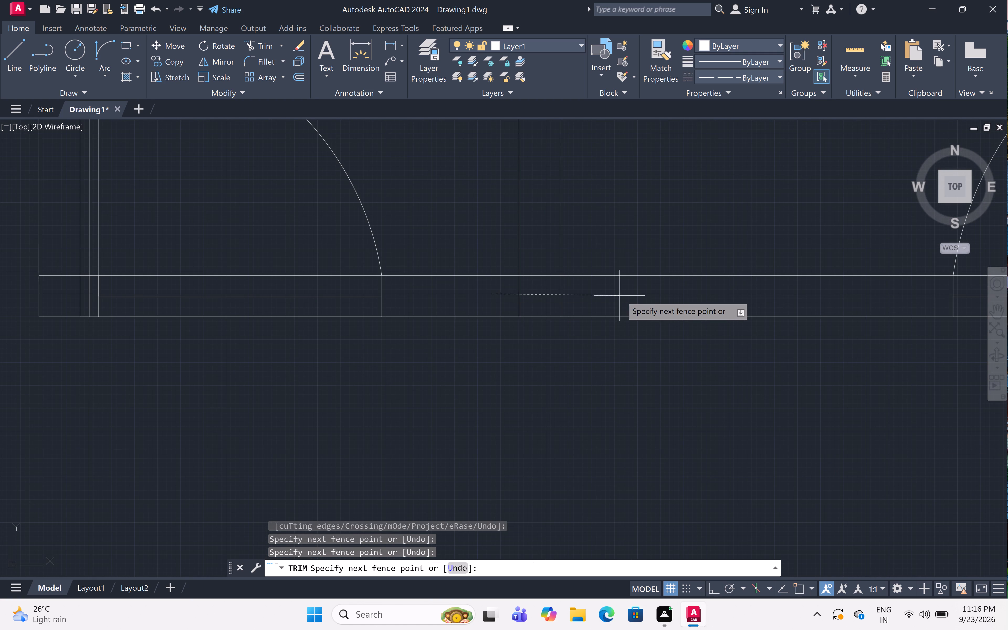
pyautogui.moveTo(625, 296); pyautogui.dragTo(622, 294)
pyautogui.click(531, 260)
pyautogui.click(535, 283)
# Trim the crossing inner wall lines at the lower-left corner of the left small room, beside its door.
pyautogui.scroll(-4, 535, 262)
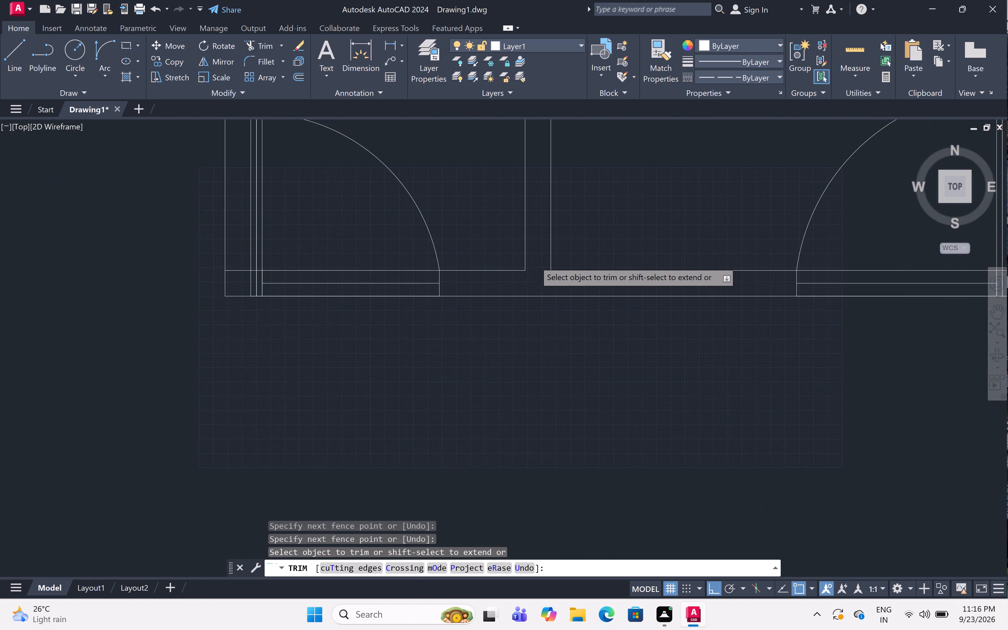
pyautogui.scroll(5, 462, 262)
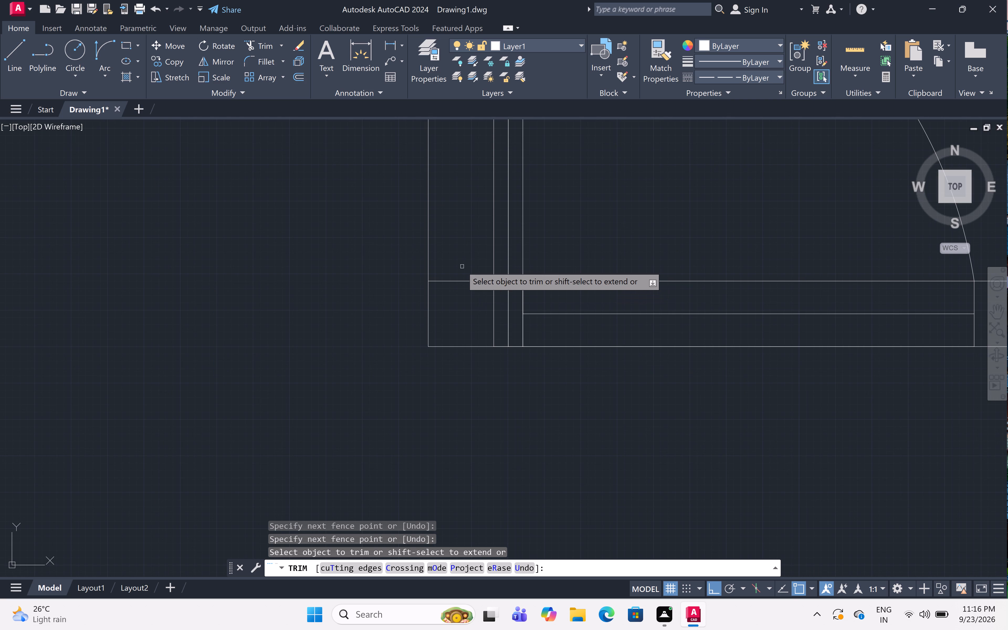
pyautogui.moveTo(461, 266); pyautogui.dragTo(464, 269)
pyautogui.click(500, 307)
pyautogui.scroll(-4, 487, 297)
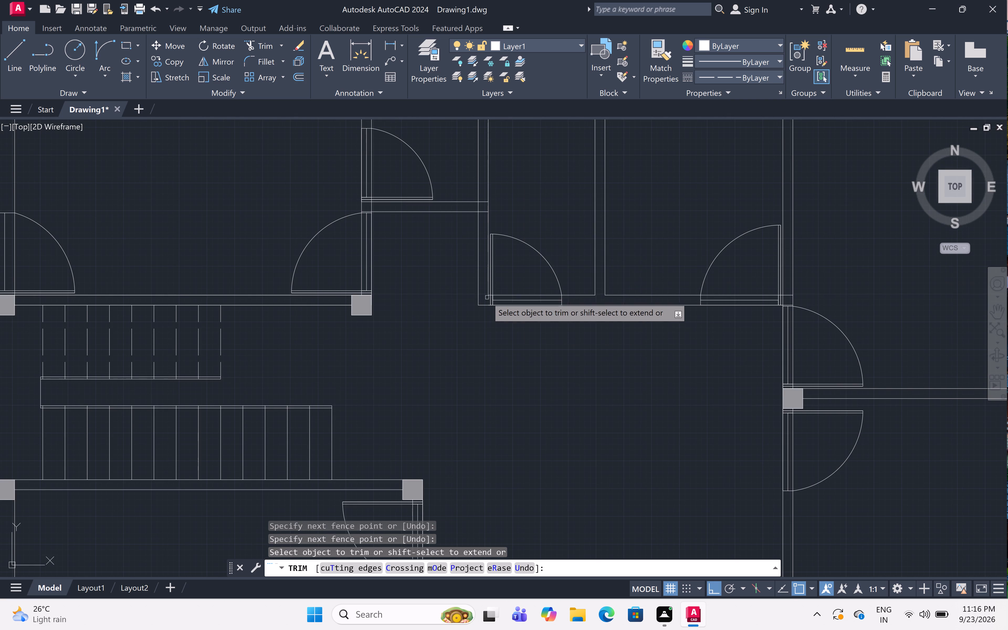
# Trim the overlapping lines where the short horizontal wall meets the left wall of the small rooms.
pyautogui.scroll(4, 481, 203)
pyautogui.click(482, 173)
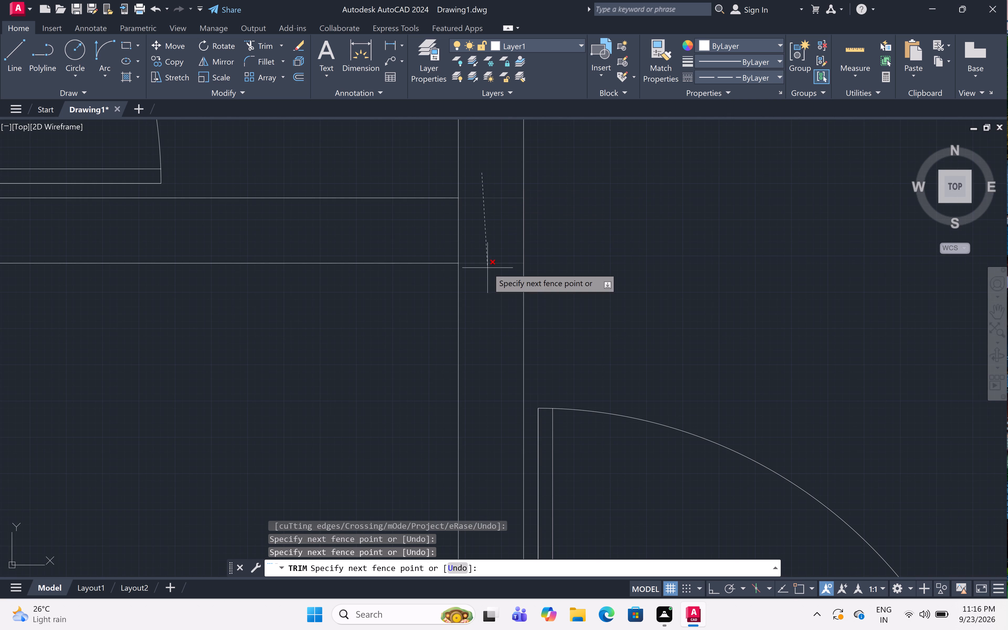
pyautogui.moveTo(489, 301); pyautogui.dragTo(486, 283)
pyautogui.click(480, 237)
pyautogui.click(442, 235)
# Trim the overlapping lines where the short horizontal wall's left end meets the top-left room's right wall.
pyautogui.scroll(-5, 445, 233)
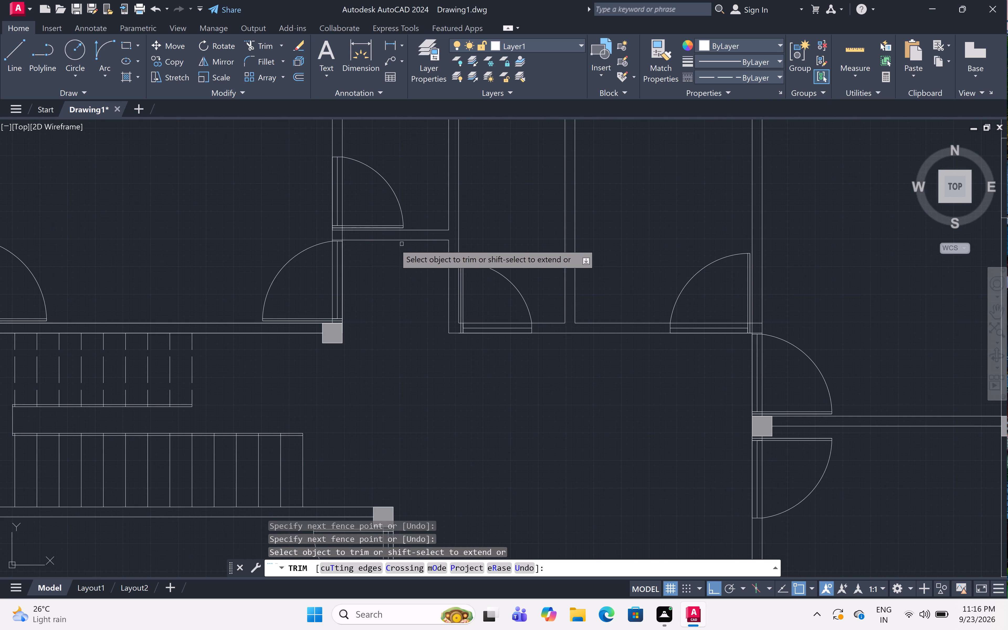
pyautogui.scroll(6, 333, 237)
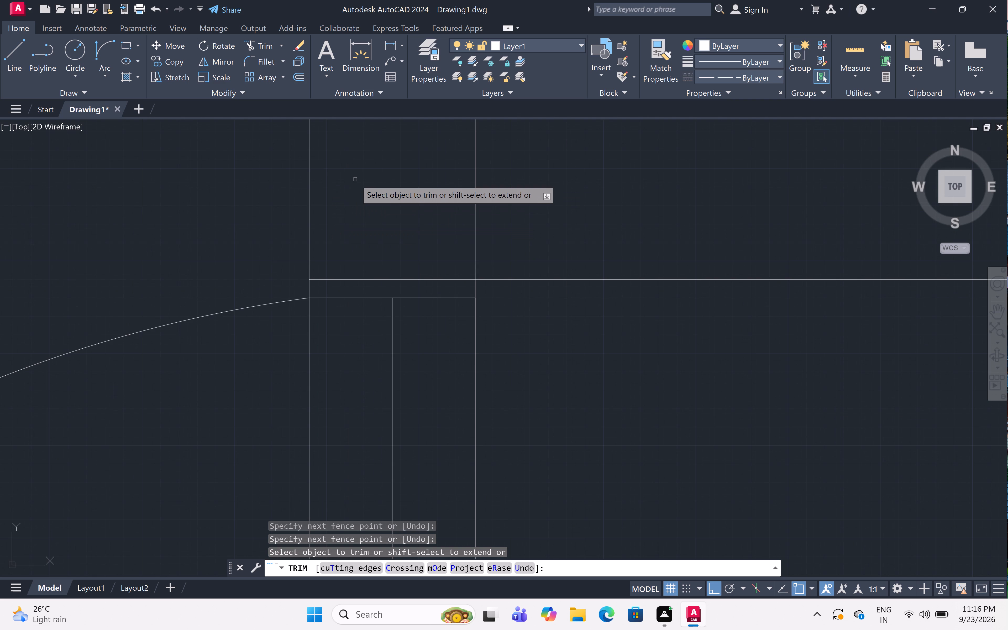
pyautogui.scroll(-2, 356, 186)
pyautogui.moveTo(358, 186); pyautogui.dragTo(366, 237, button='middle')
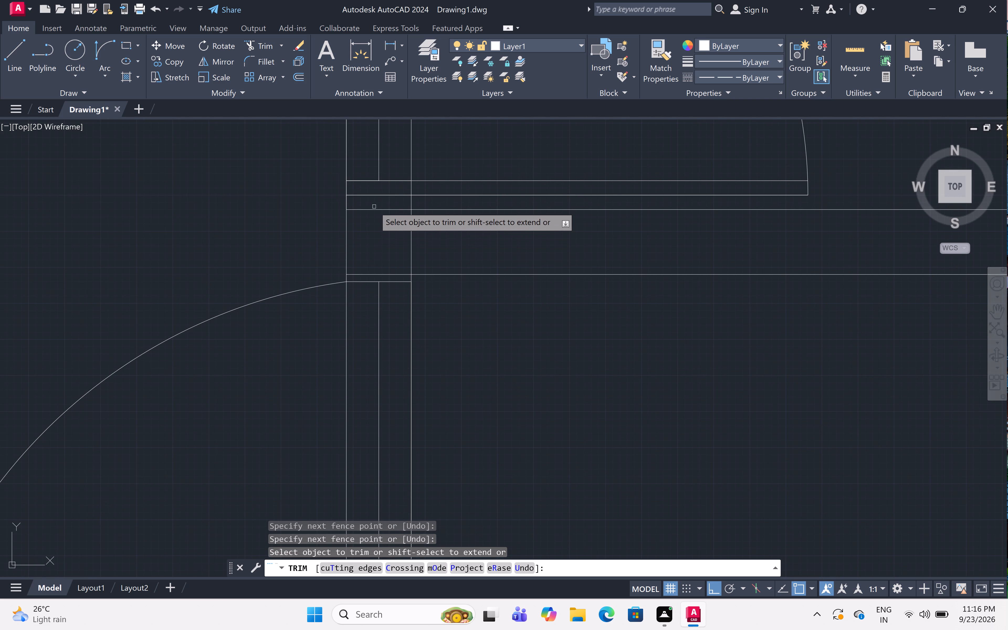
pyautogui.click(374, 207)
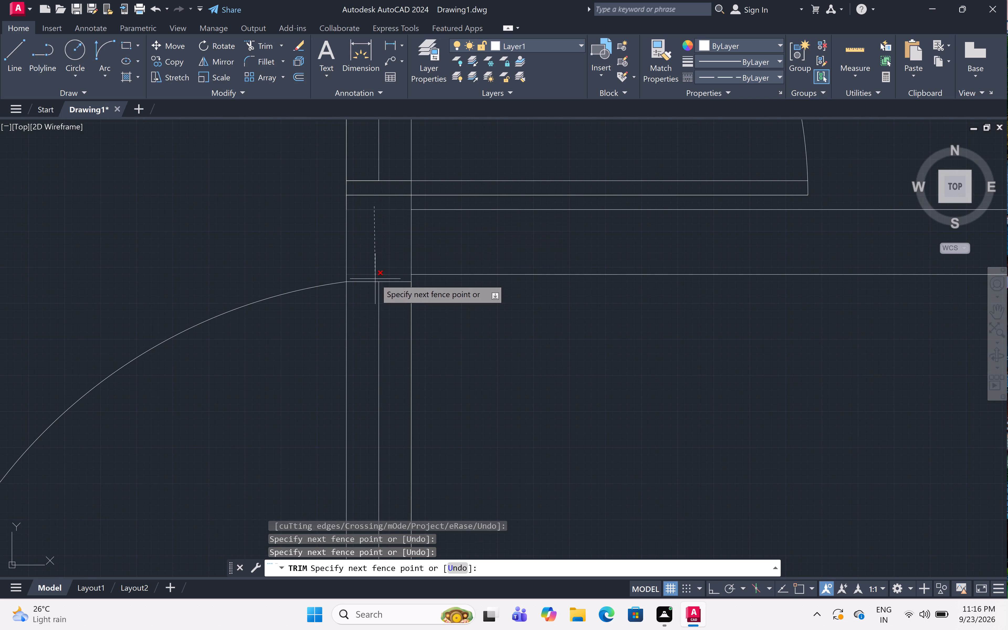
pyautogui.click(375, 279)
pyautogui.click(403, 249)
pyautogui.click(483, 249)
# Trim the crossing wall lines at the right small room's lower-right corner, where it meets the right-hand rooms' wall.
pyautogui.scroll(-5, 481, 247)
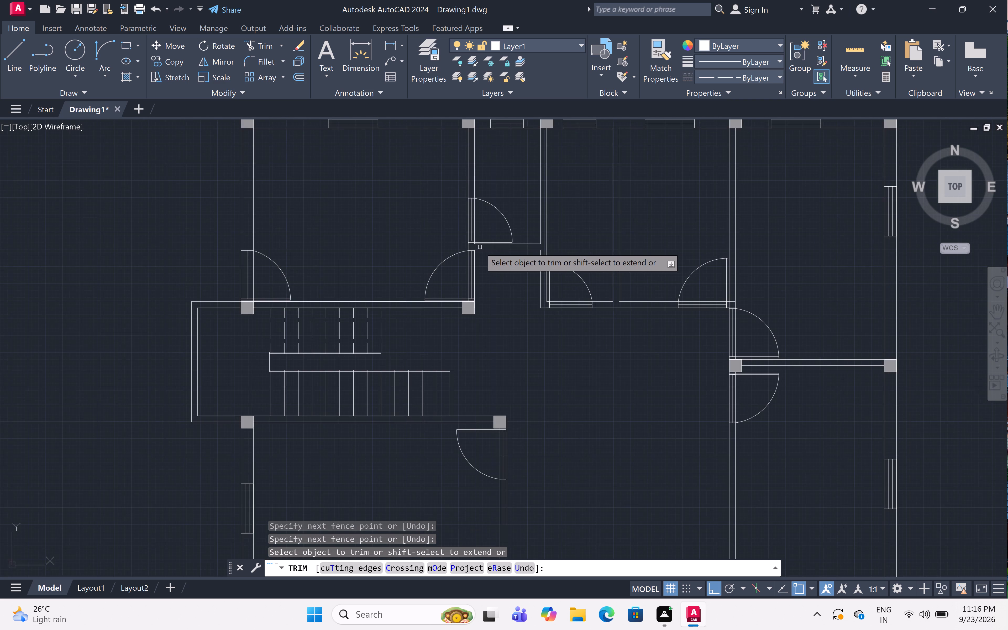
pyautogui.scroll(-1, 480, 247)
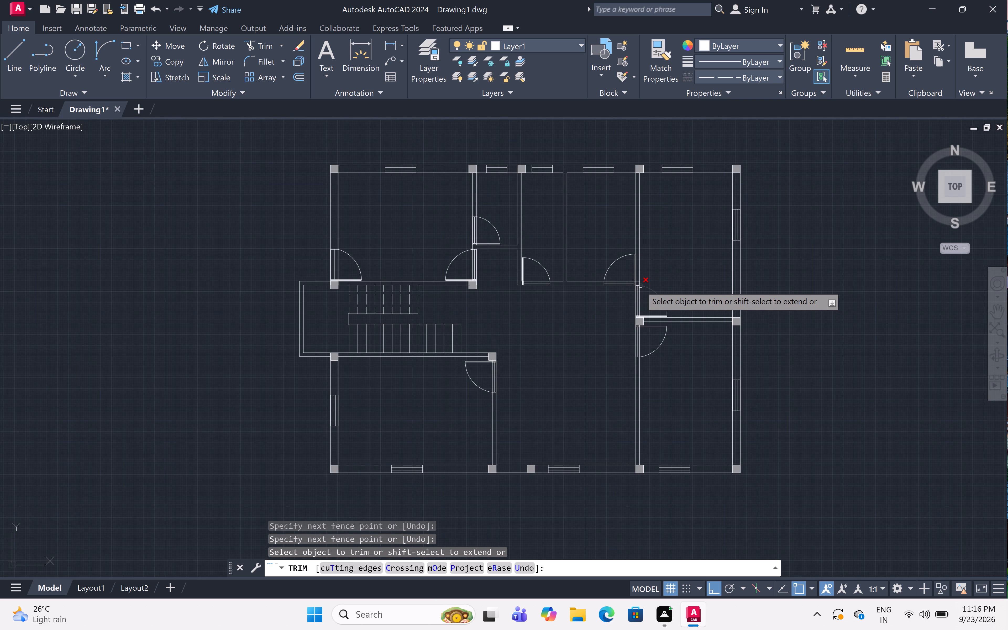
pyautogui.scroll(8, 640, 285)
pyautogui.click(586, 201)
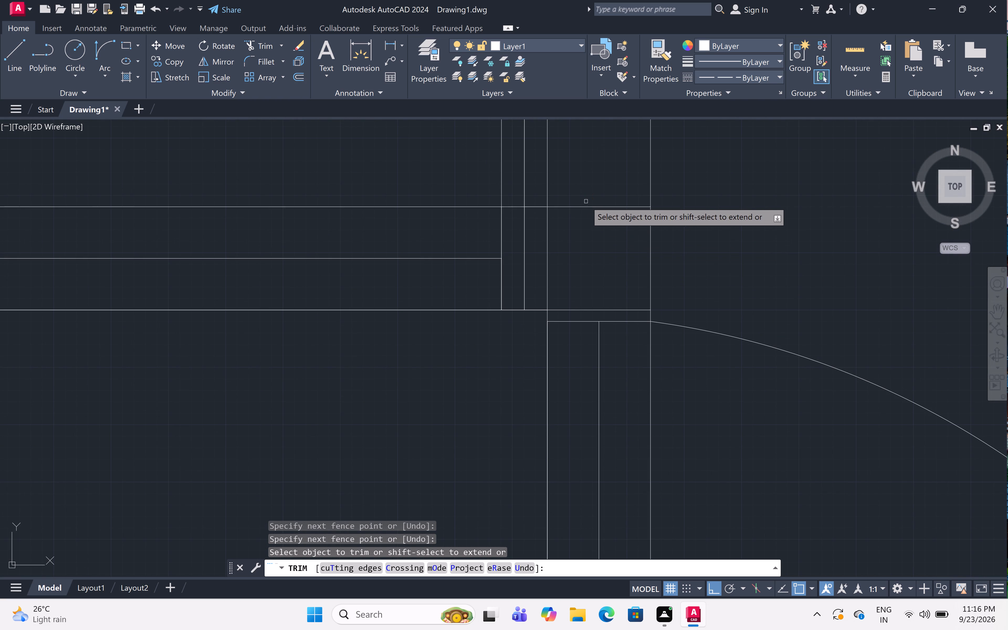
pyautogui.moveTo(532, 241); pyautogui.dragTo(534, 241)
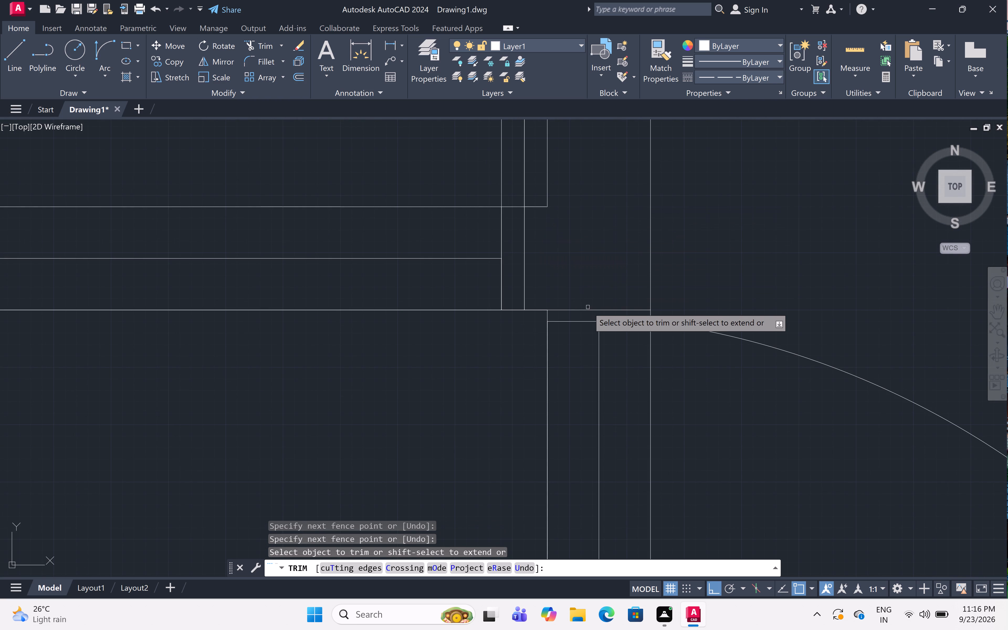
pyautogui.moveTo(587, 311); pyautogui.dragTo(585, 305)
# Examine the wall junctions around the right-hand rooms and the staircase for untrimmed lines, and end trimming.
pyautogui.scroll(-5, 571, 213)
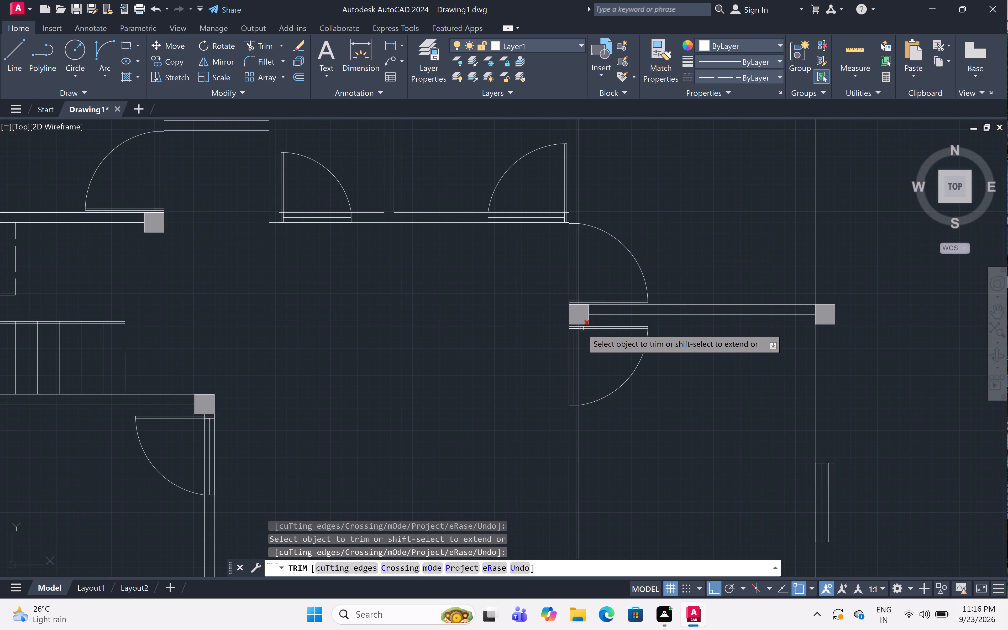
pyautogui.scroll(4, 581, 328)
pyautogui.scroll(-5, 564, 298)
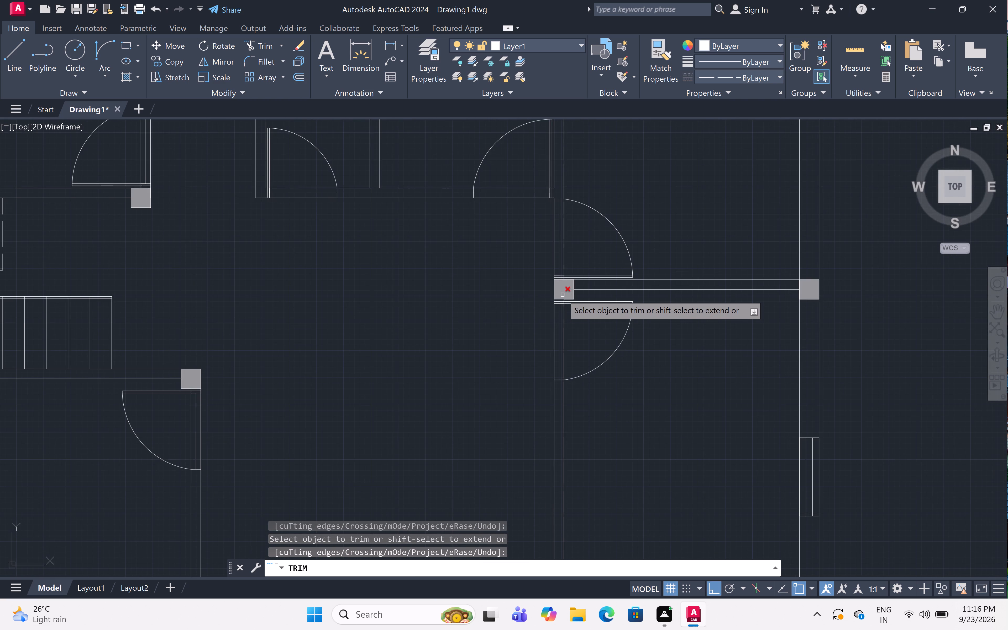
pyautogui.scroll(-2, 563, 295)
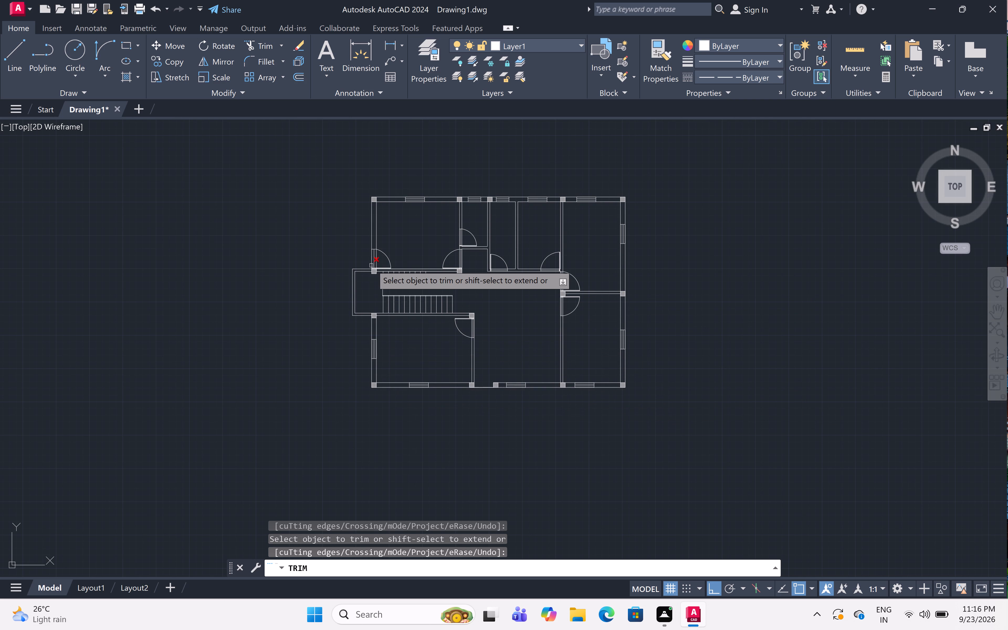
pyautogui.scroll(2, 371, 265)
pyautogui.moveTo(367, 295); pyautogui.dragTo(355, 318, button='middle')
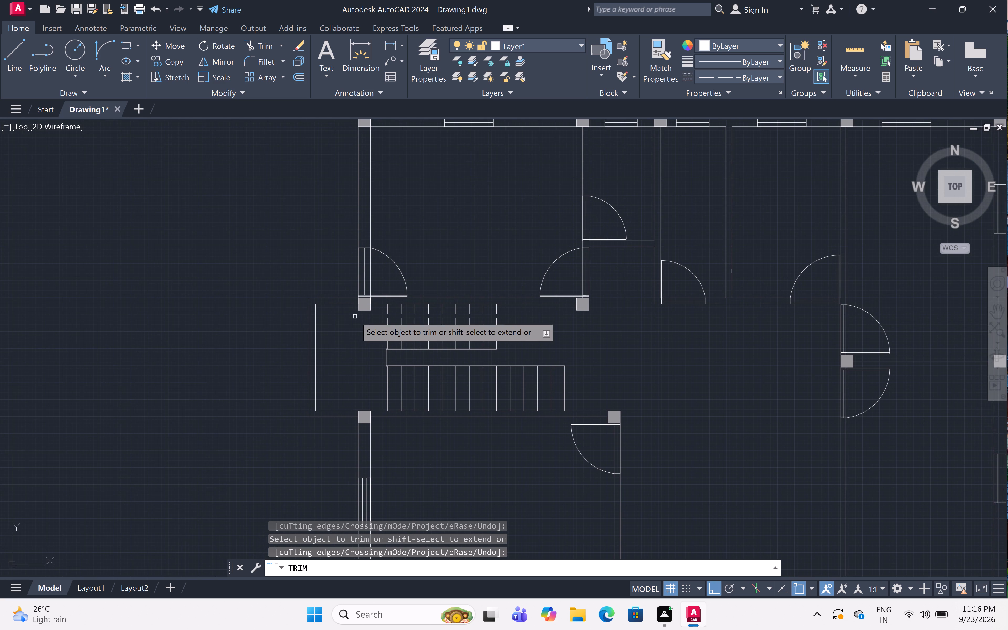
pyautogui.moveTo(353, 313); pyautogui.dragTo(329, 327, button='middle')
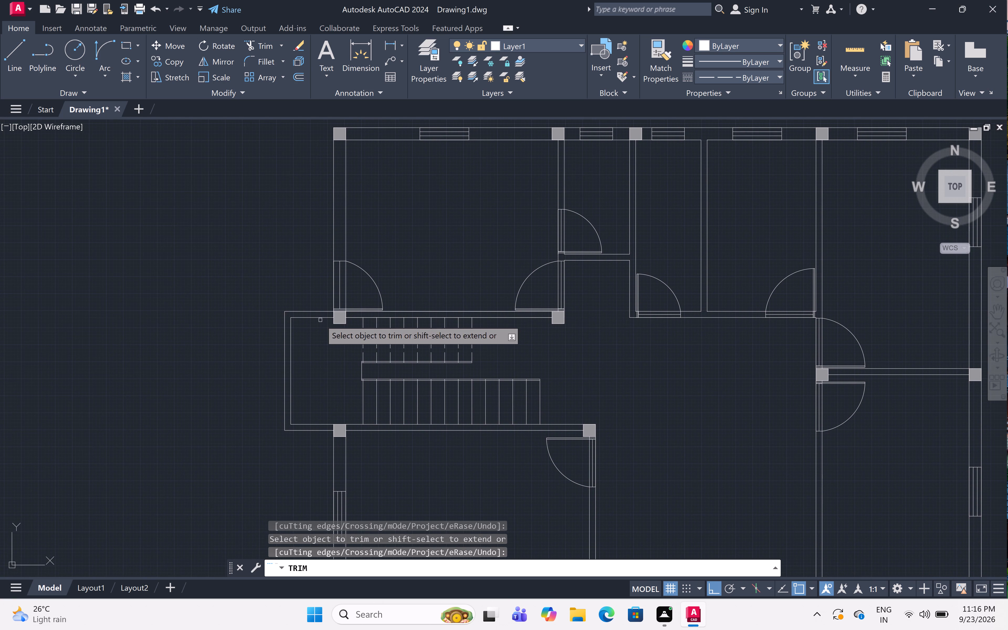
pyautogui.press('Escape')
pyautogui.scroll(-2, 318, 313)
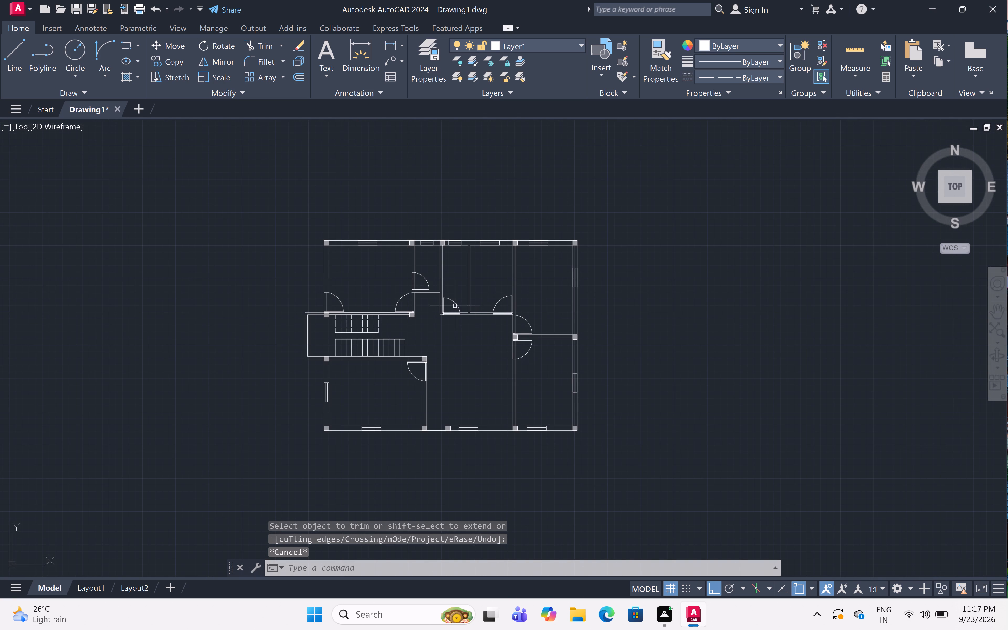
# Fill the top-left room's top wall, from the corner column to its window, with a solid hatch in blue 16,86,137.
pyautogui.press('h')
pyautogui.press('space')
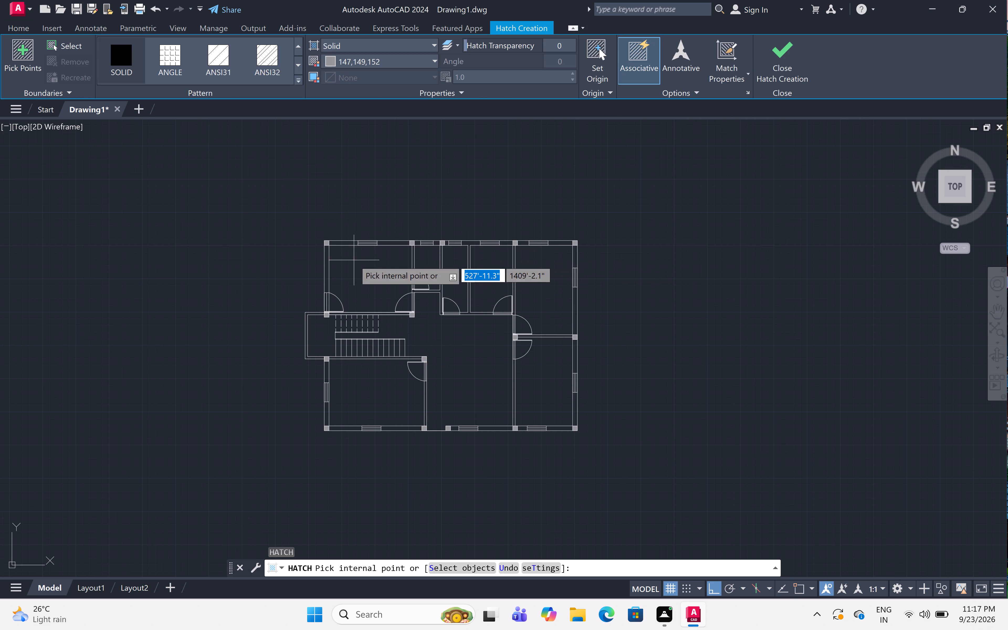
pyautogui.click(432, 56)
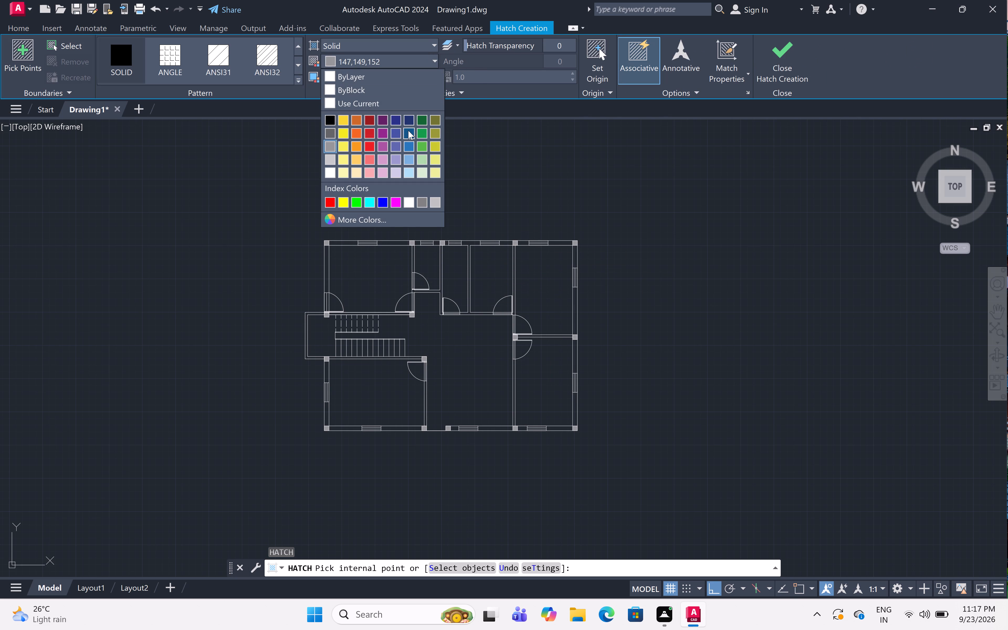
pyautogui.click(408, 130)
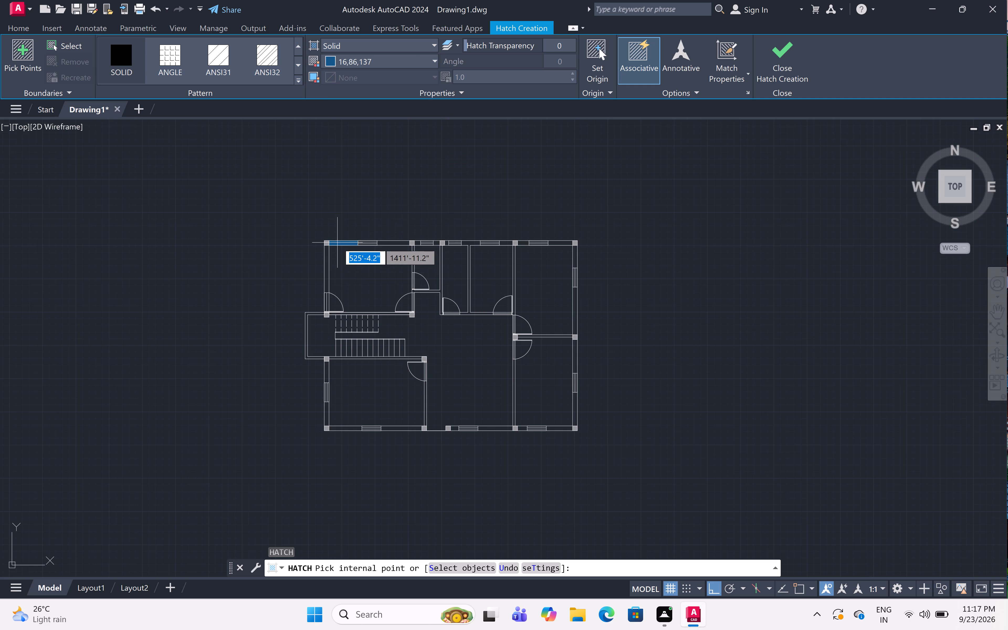
pyautogui.scroll(2, 337, 243)
pyautogui.click(337, 243)
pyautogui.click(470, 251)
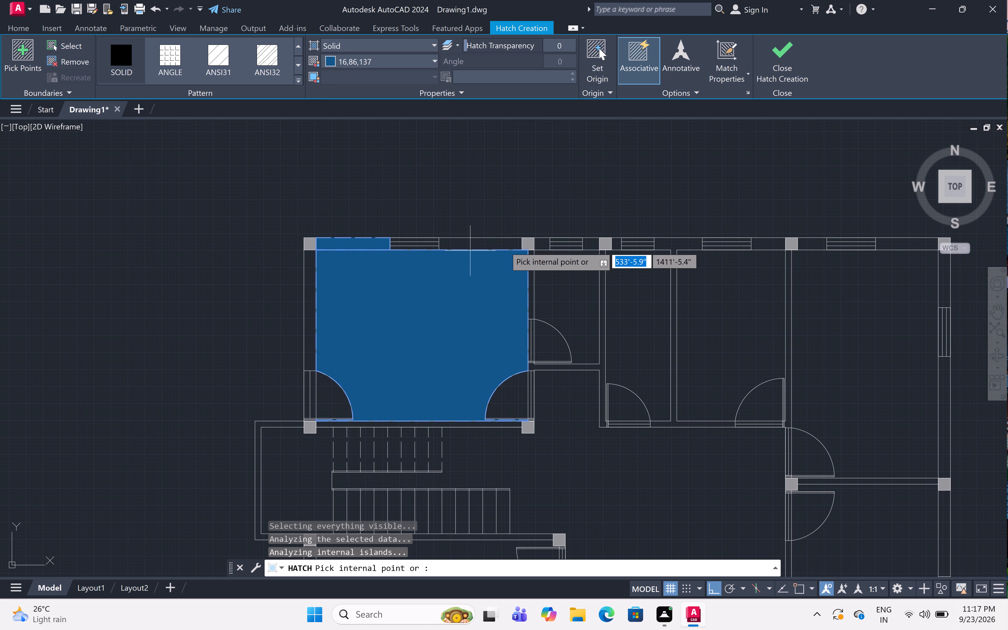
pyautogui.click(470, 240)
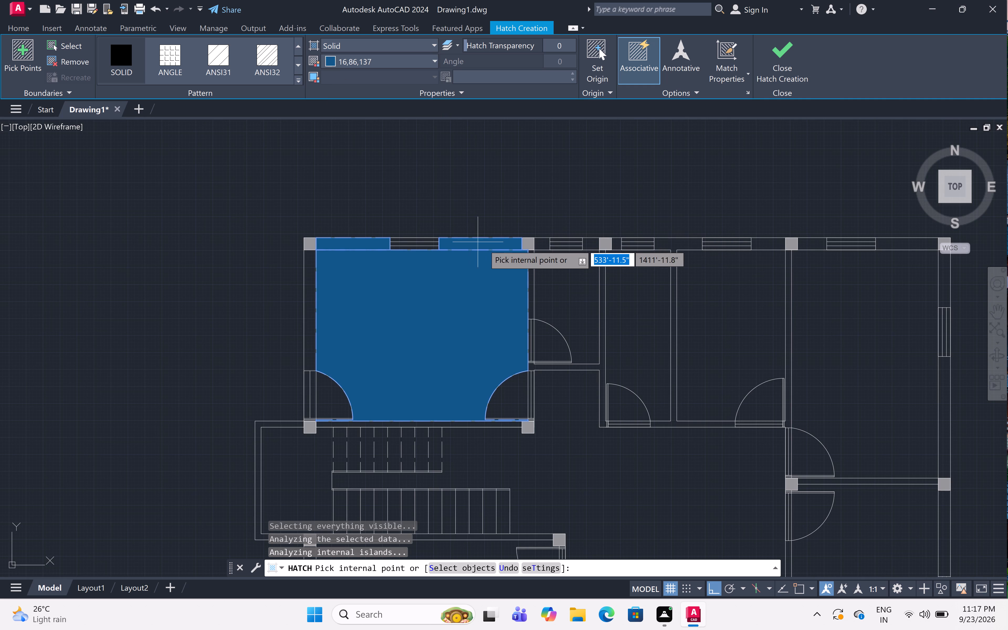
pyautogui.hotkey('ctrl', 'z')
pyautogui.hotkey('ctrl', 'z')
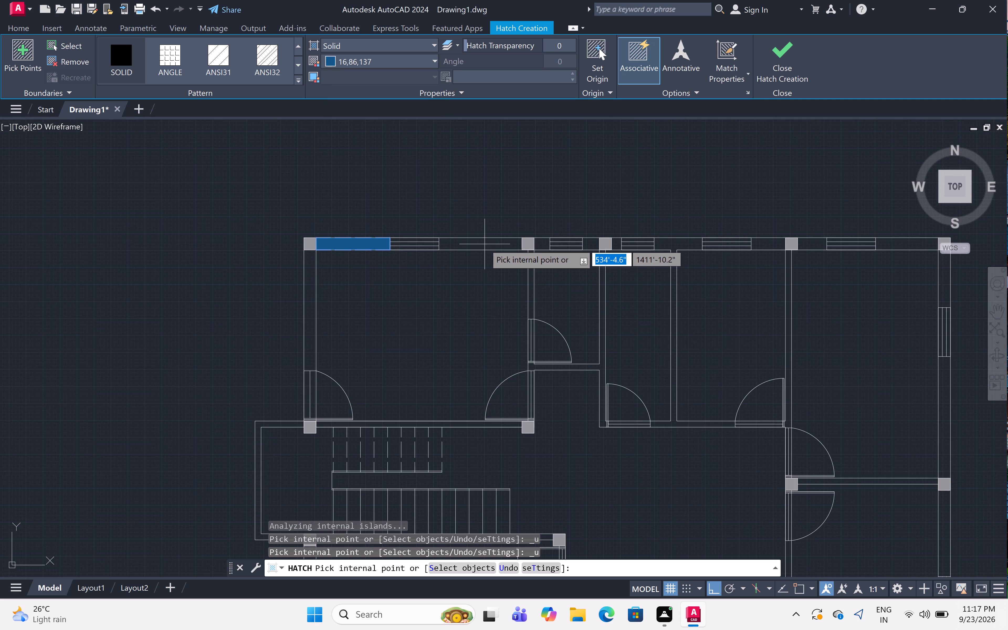
# Add the blue solid hatch to the top wall on both sides of the top-left room's right column and to its right wall above the door.
pyautogui.click(484, 244)
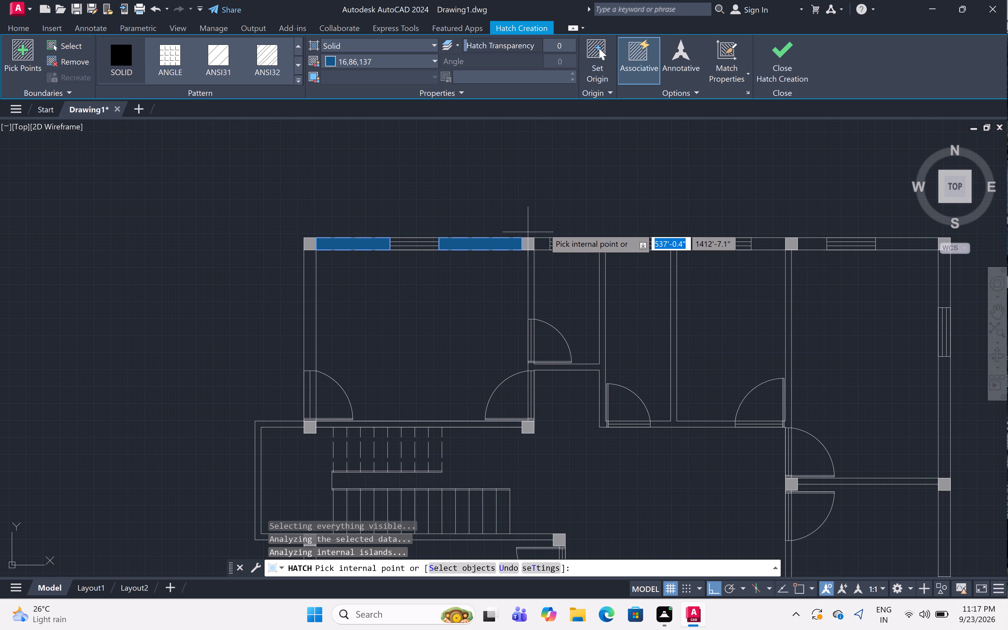
pyautogui.click(542, 241)
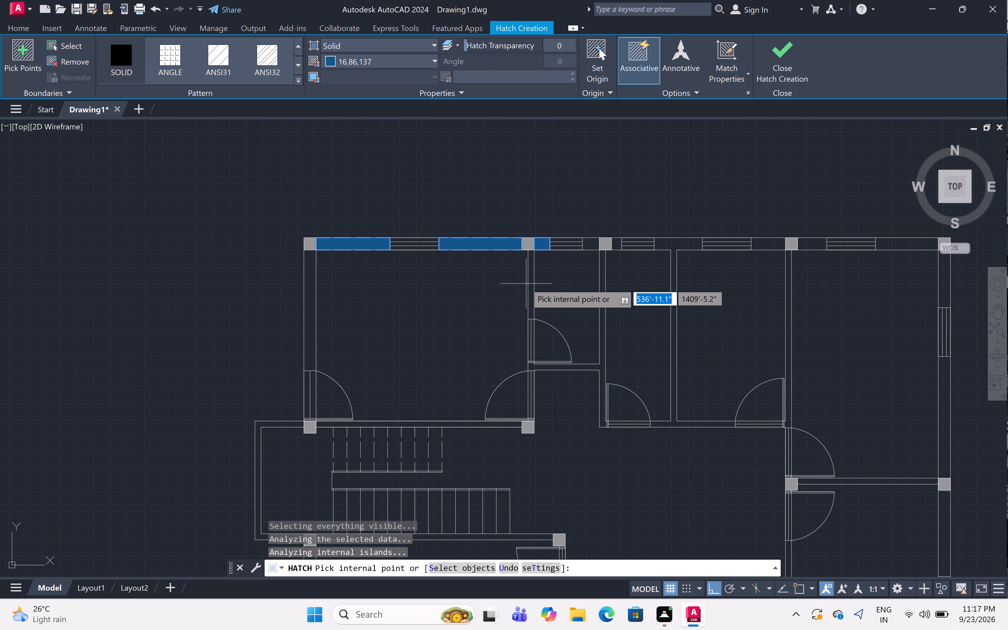
pyautogui.click(530, 283)
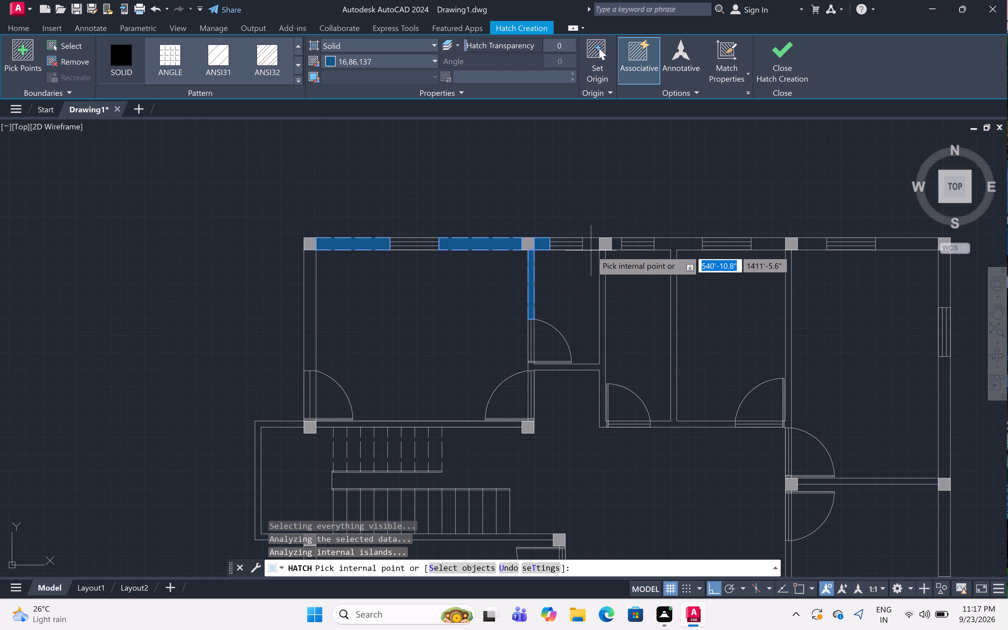
pyautogui.press('Escape')
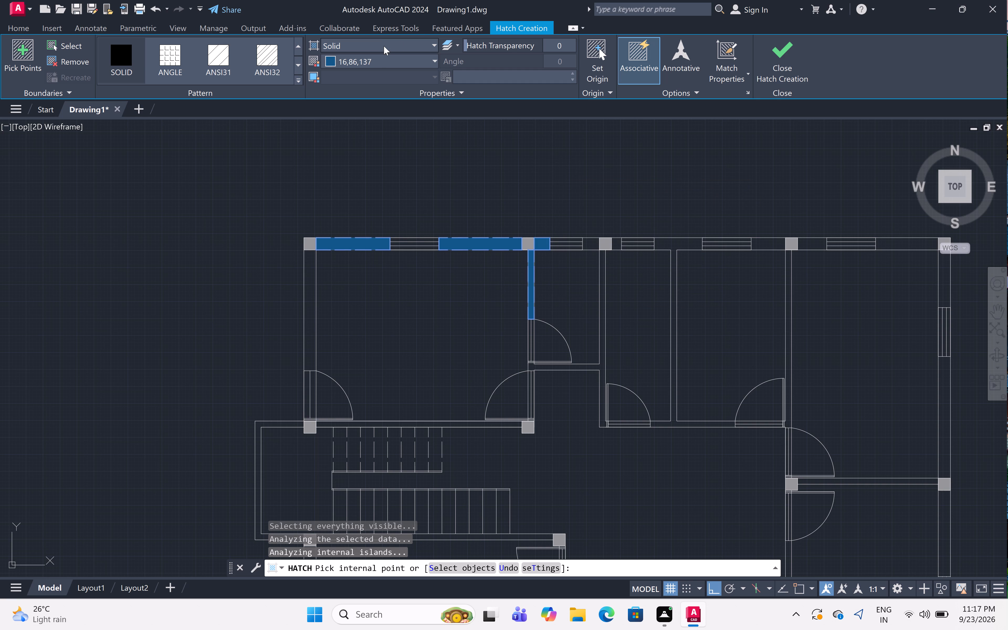
# Make layer 0 the current layer.
pyautogui.click(536, 44)
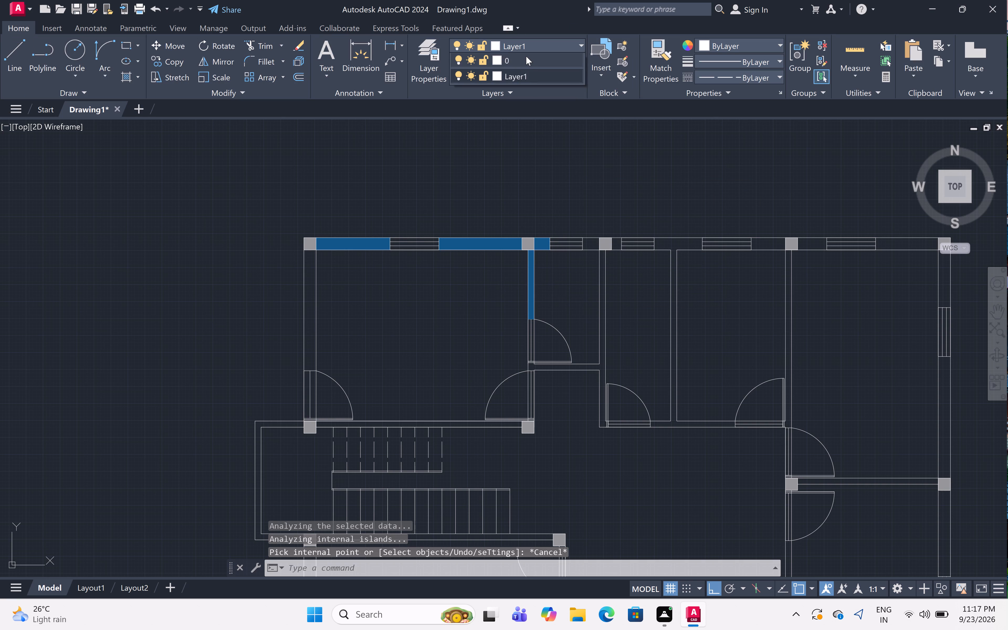
pyautogui.click(526, 56)
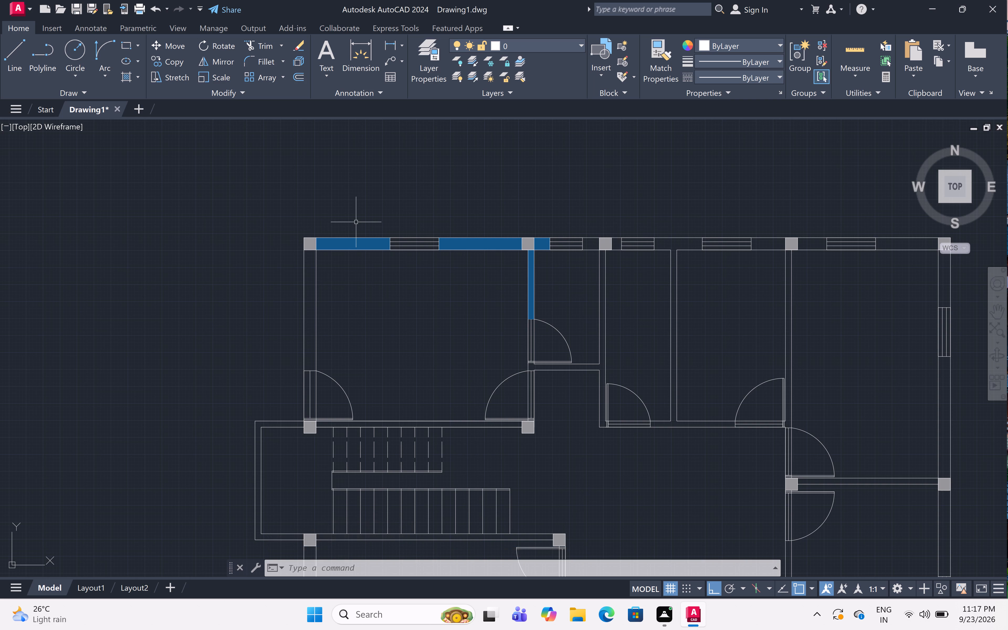
# Hatch the small rooms' top wall pieces between windows and columns, plus their side and partition walls, in solid blue 16,86,137.
pyautogui.write('h')
pyautogui.press('space')
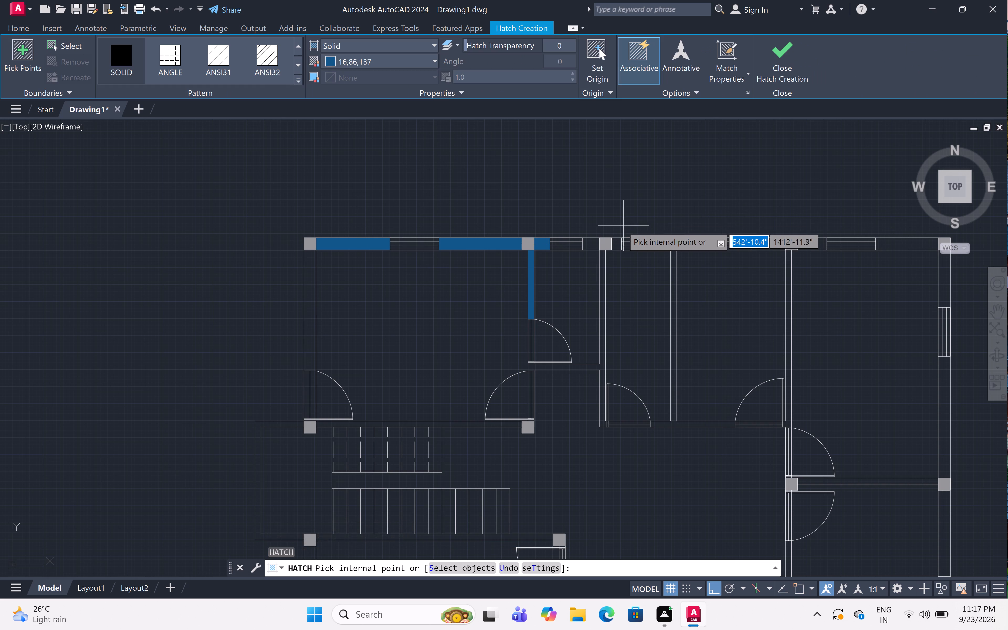
pyautogui.click(591, 243)
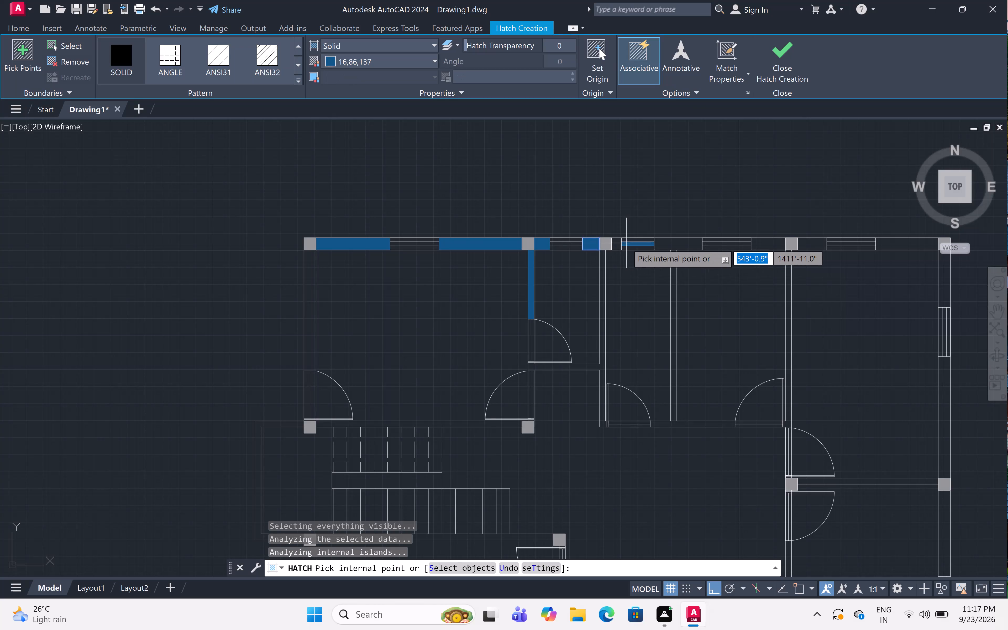
pyautogui.click(619, 243)
pyautogui.click(669, 243)
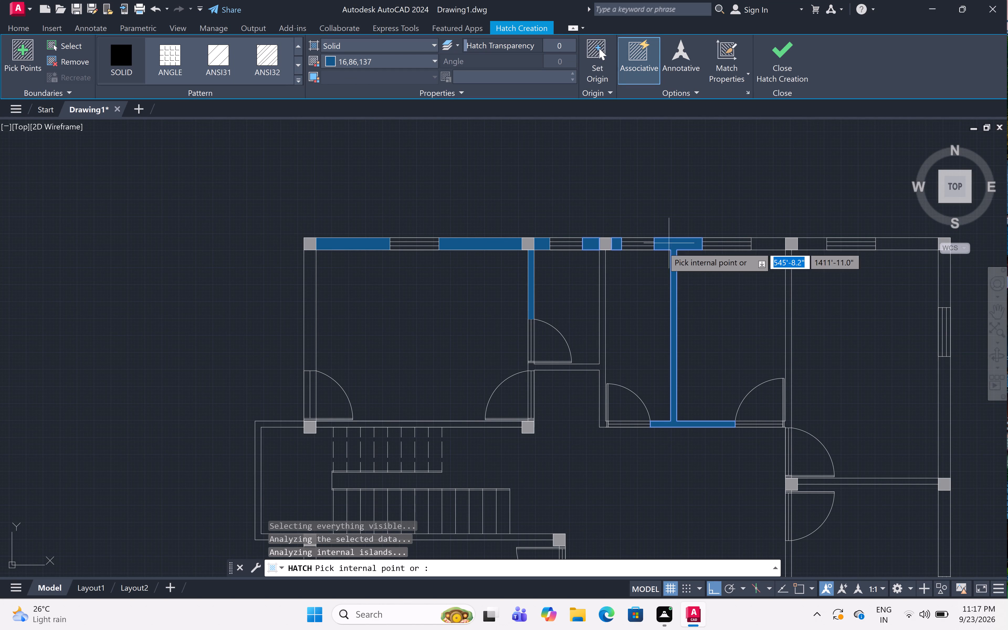
pyautogui.click(604, 279)
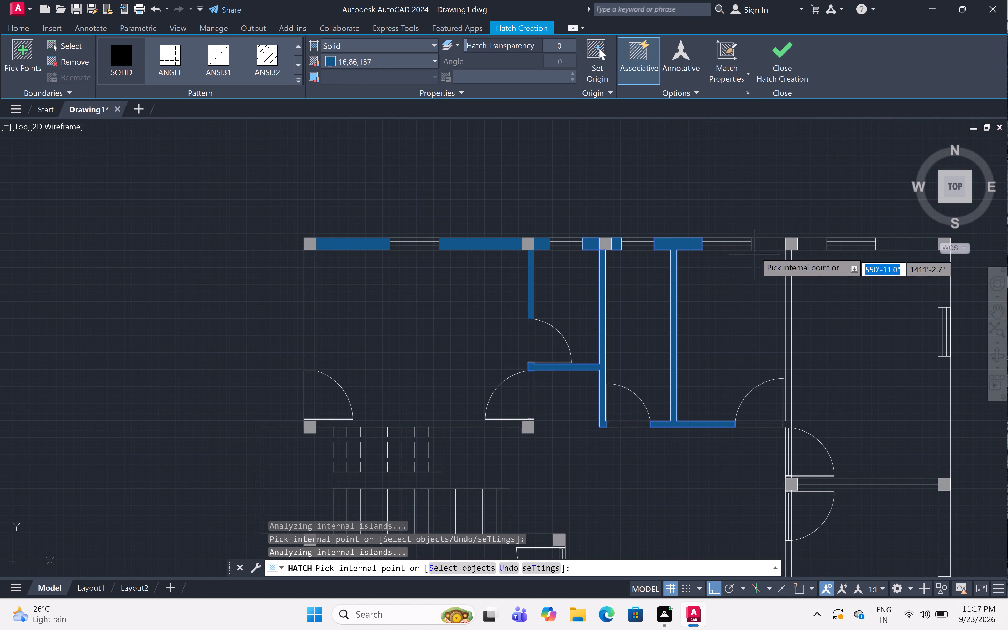
pyautogui.click(764, 244)
pyautogui.click(810, 244)
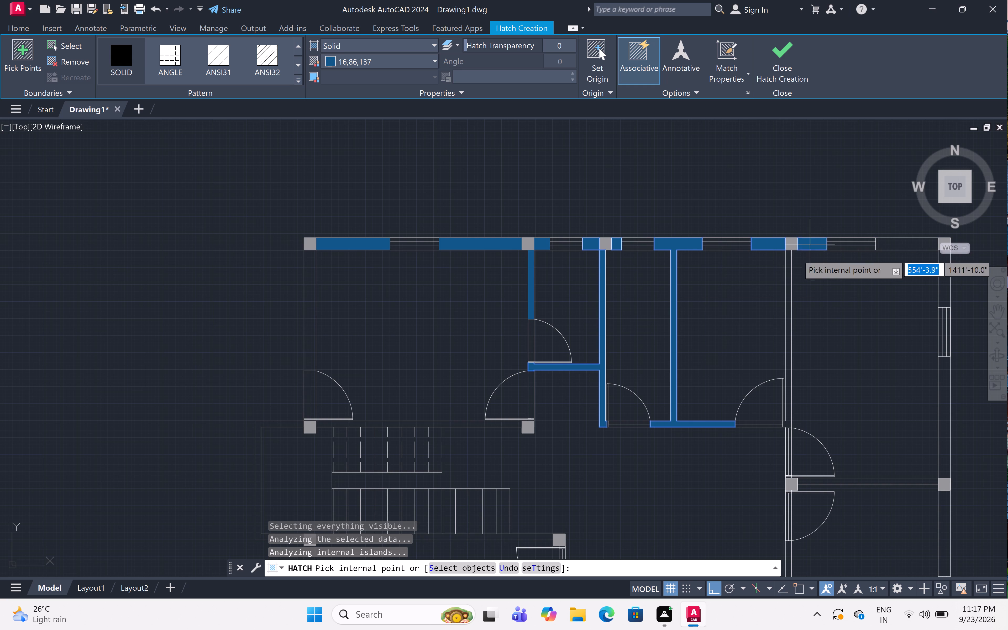
pyautogui.click(787, 272)
# Hatch the upper-right room's remaining top wall, the outer right wall pieces down to the lower window, and the wall dividing the two right-hand rooms.
pyautogui.moveTo(868, 305); pyautogui.dragTo(776, 287, button='middle')
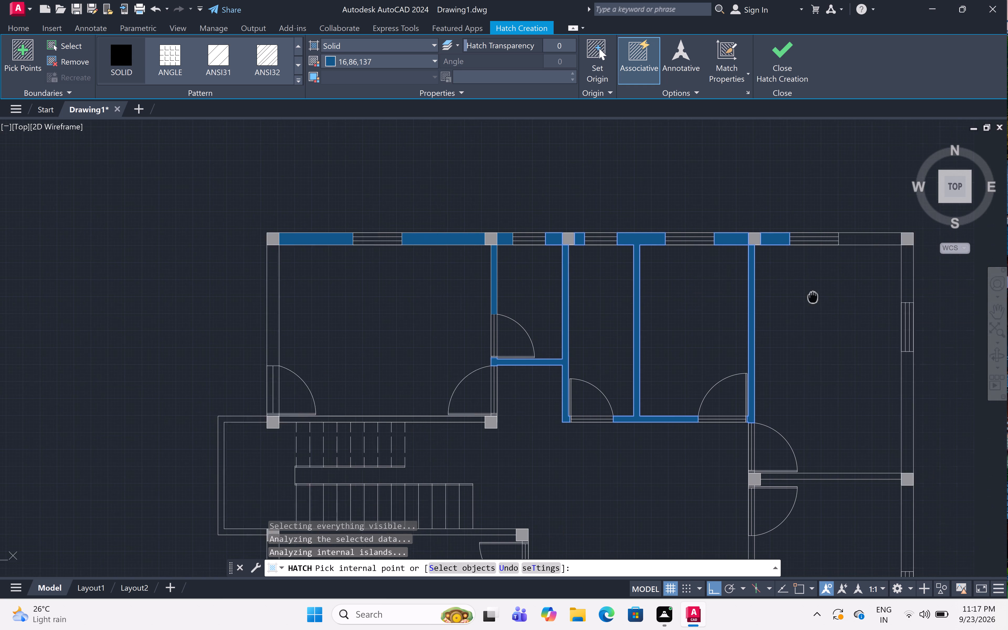
pyautogui.moveTo(776, 287); pyautogui.dragTo(682, 268, button='middle')
pyautogui.click(716, 208)
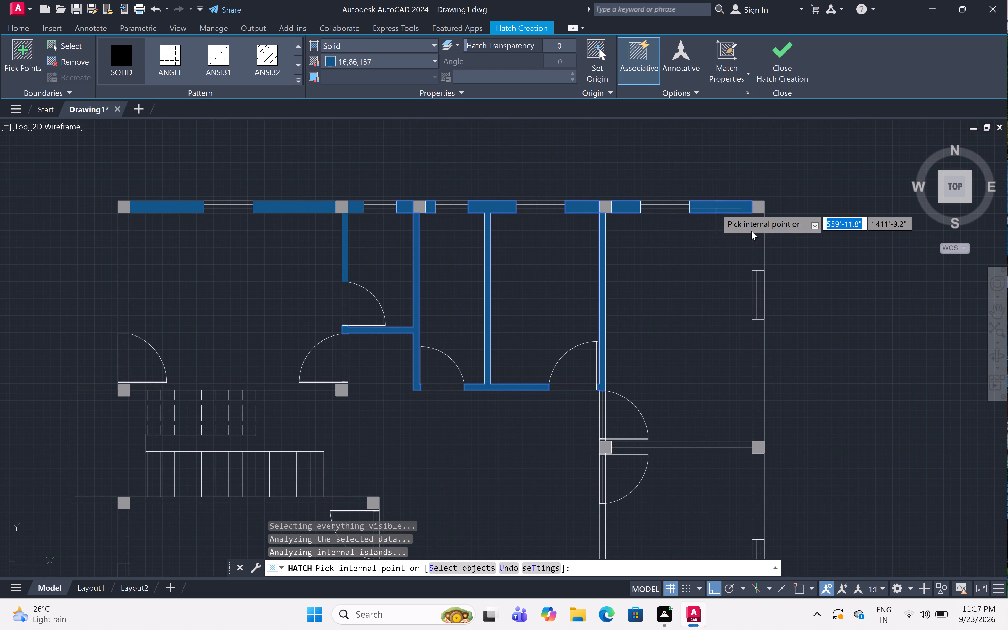
pyautogui.click(755, 238)
pyautogui.click(758, 370)
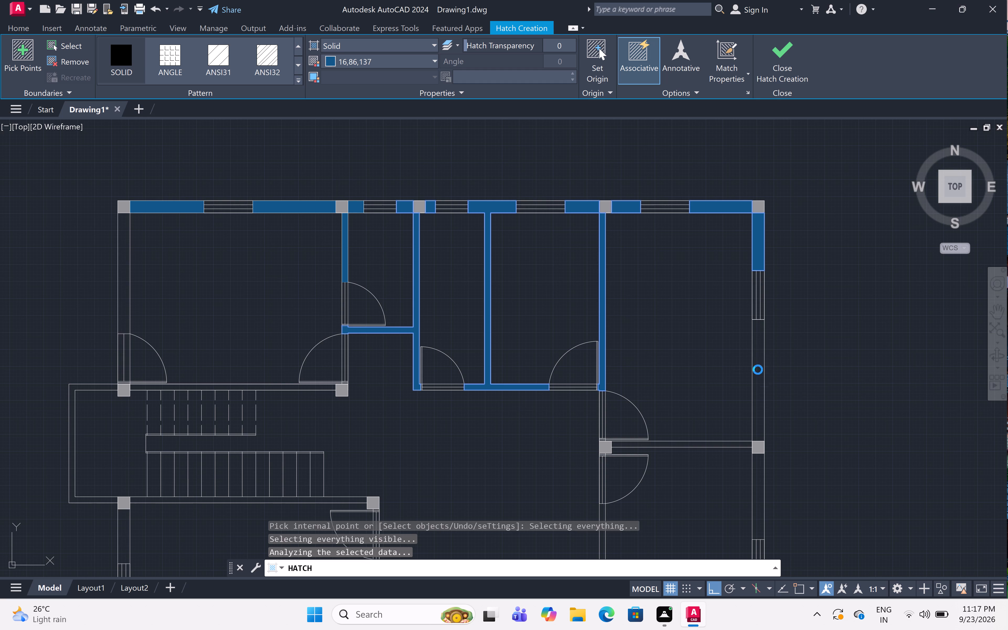
pyautogui.click(723, 446)
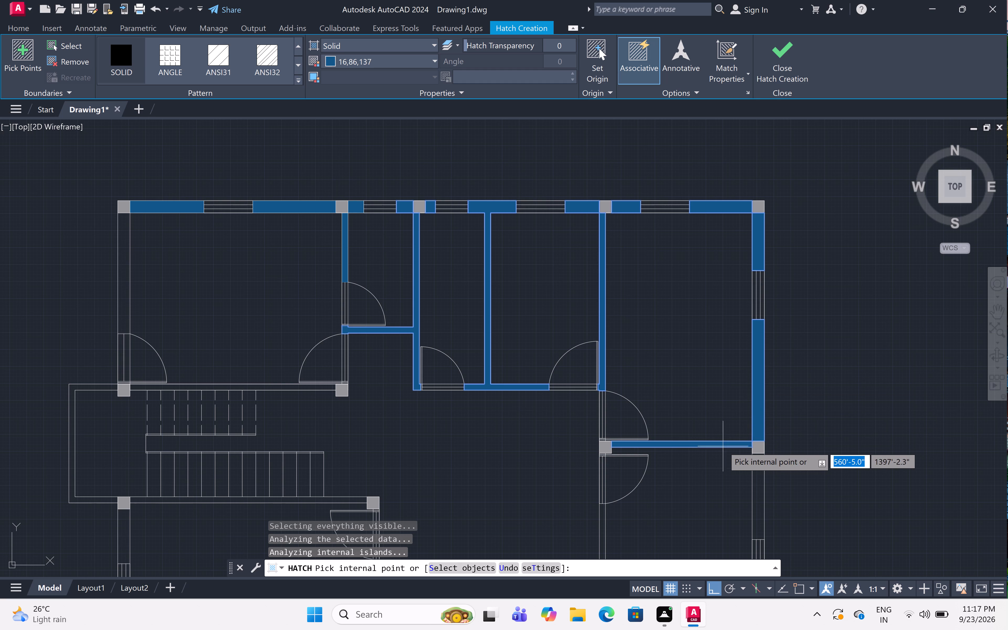
pyautogui.click(757, 493)
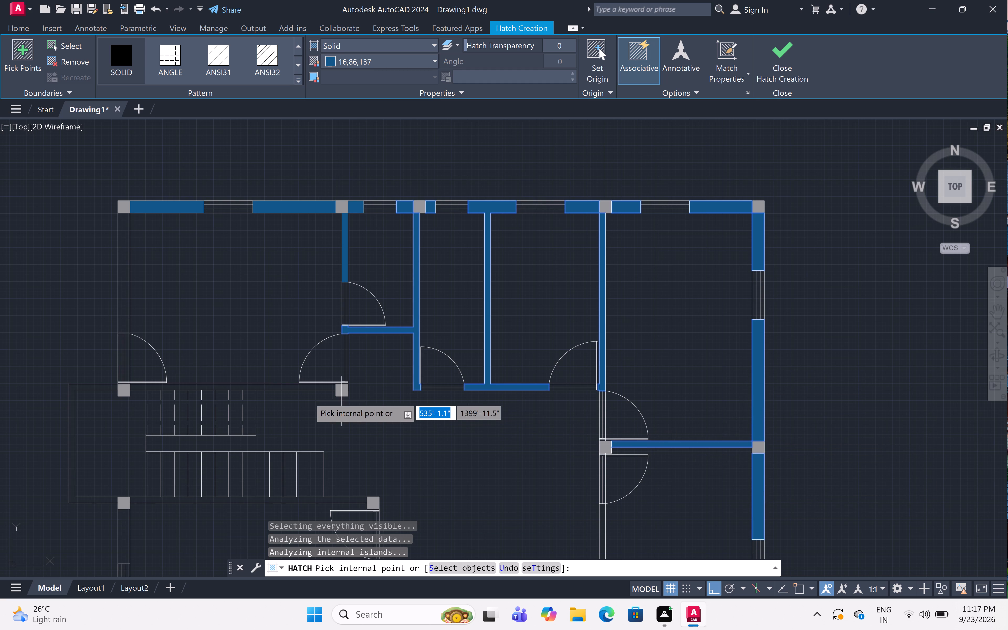
# Hatch the top-left room's bottom and left walls, the staircase's projecting outer wall, and the wall below the stairs in the same blue.
pyautogui.click(277, 387)
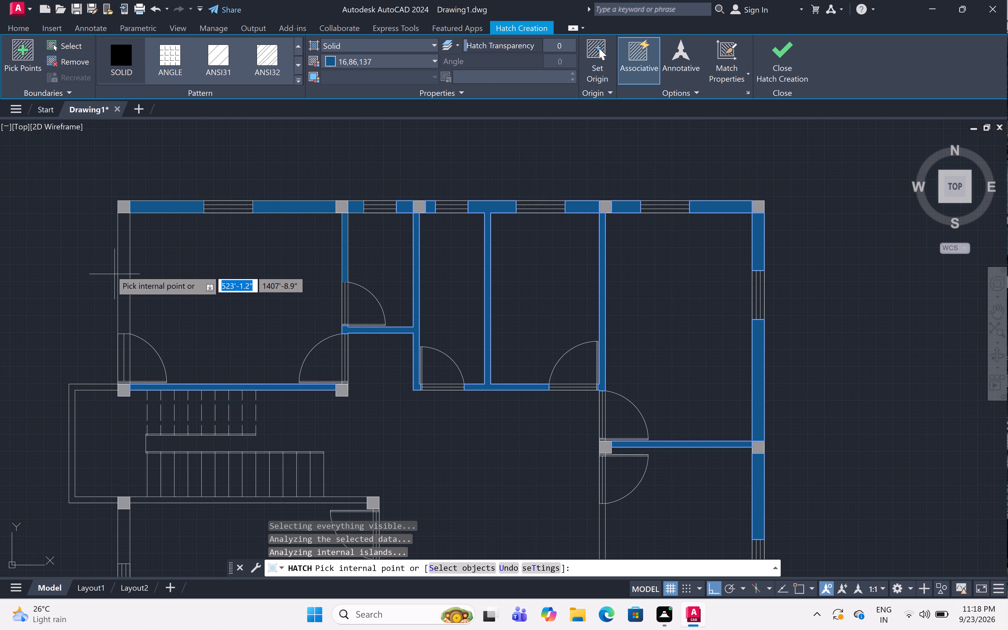
pyautogui.click(124, 268)
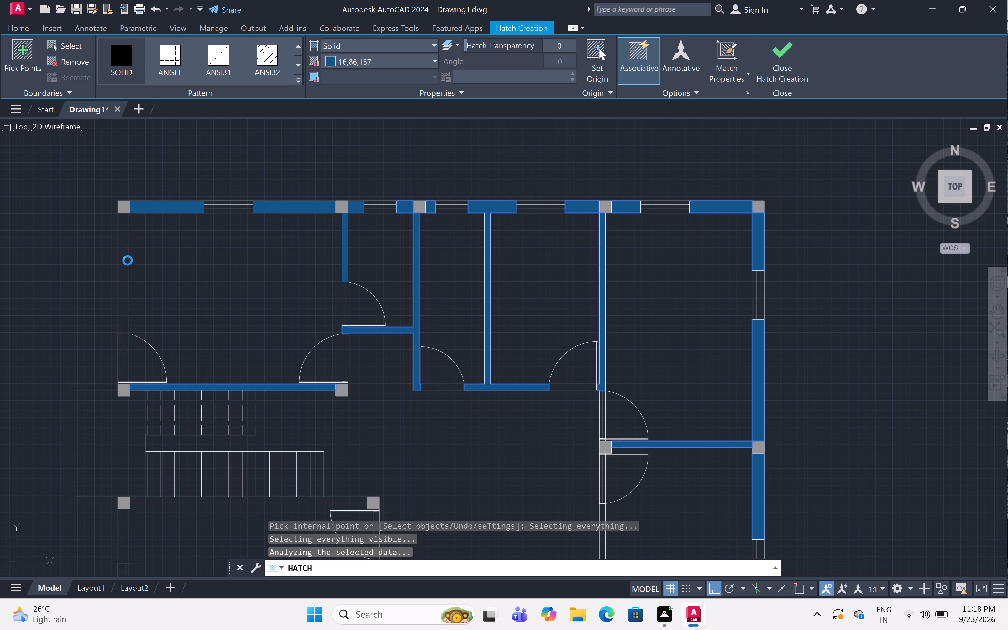
pyautogui.scroll(-3, 148, 249)
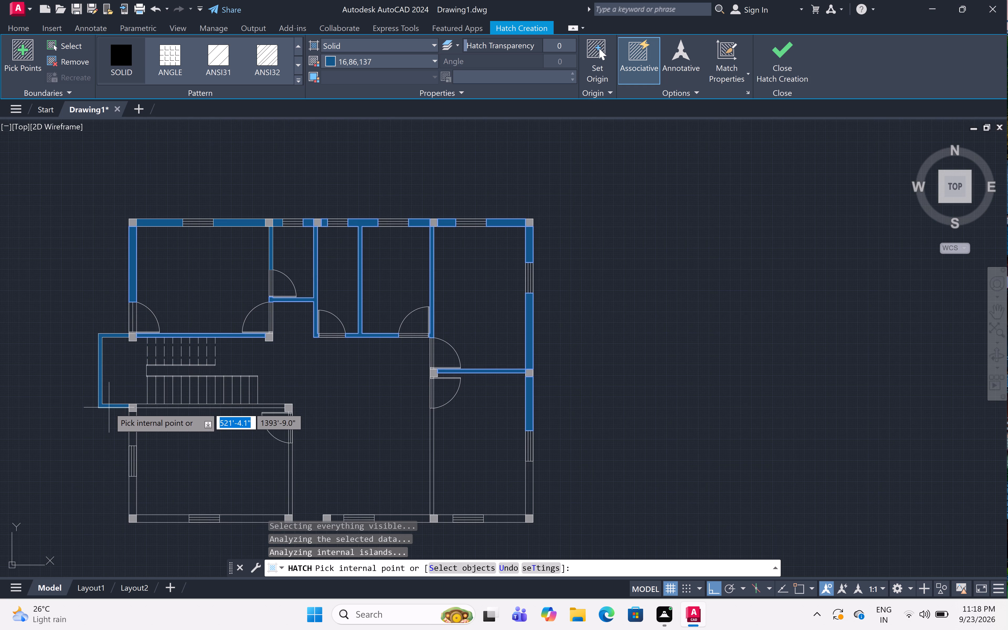
pyautogui.click(109, 407)
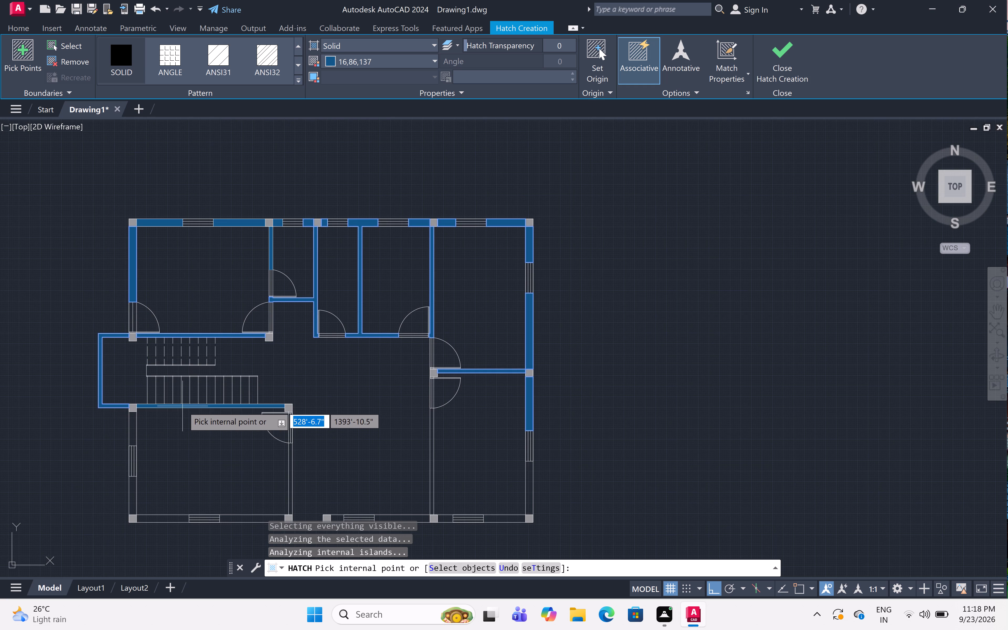
pyautogui.click(182, 406)
# Hatch the bottom-left room's left wall pieces, bottom wall pieces beside the window, and right wall below the door in solid blue 16,86,137.
pyautogui.scroll(-4, 297, 325)
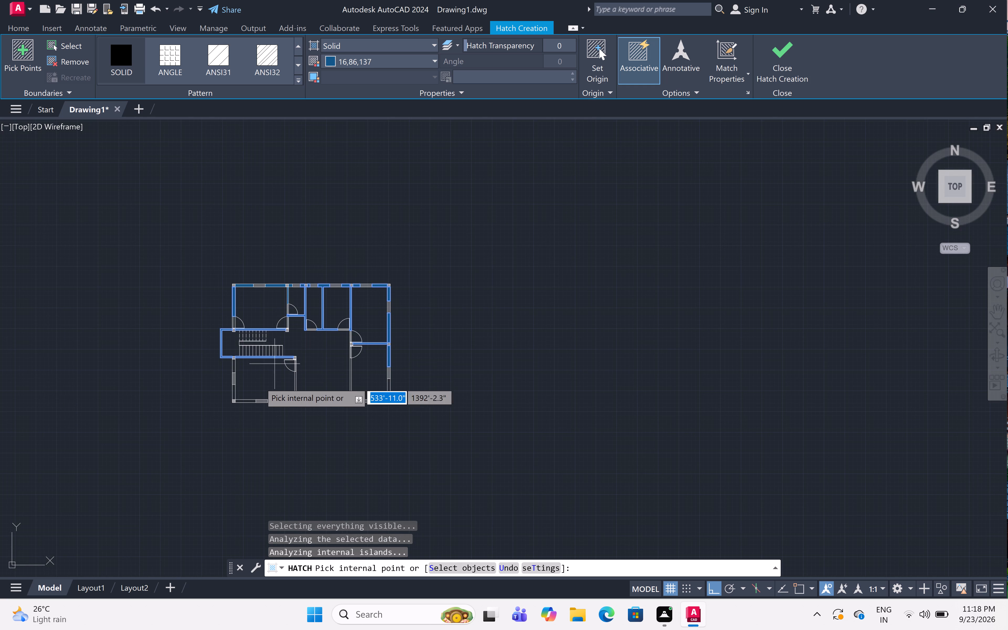
pyautogui.scroll(5, 226, 385)
pyautogui.scroll(2, 249, 378)
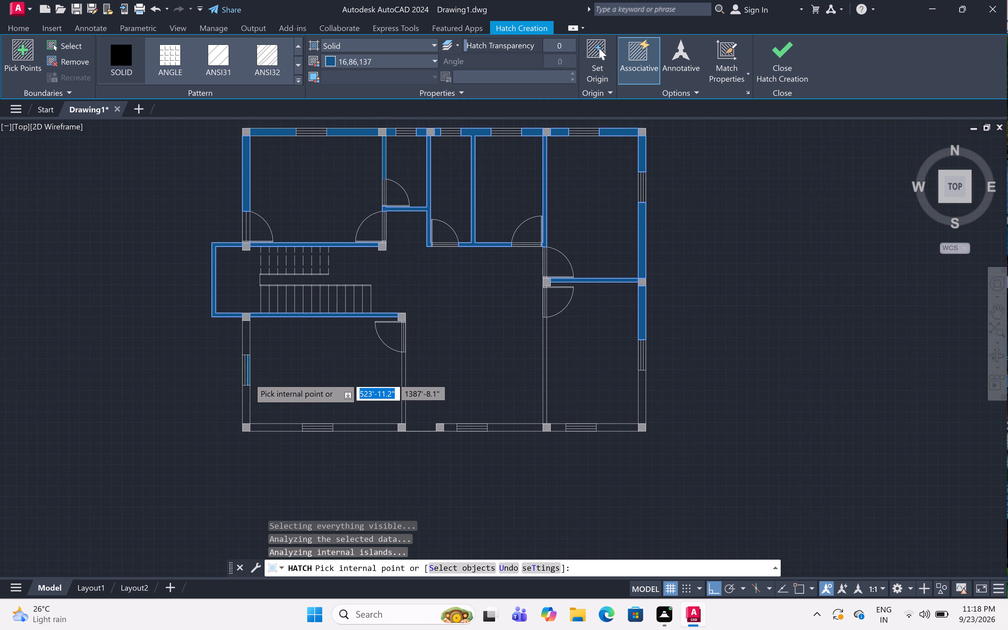
pyautogui.click(243, 311)
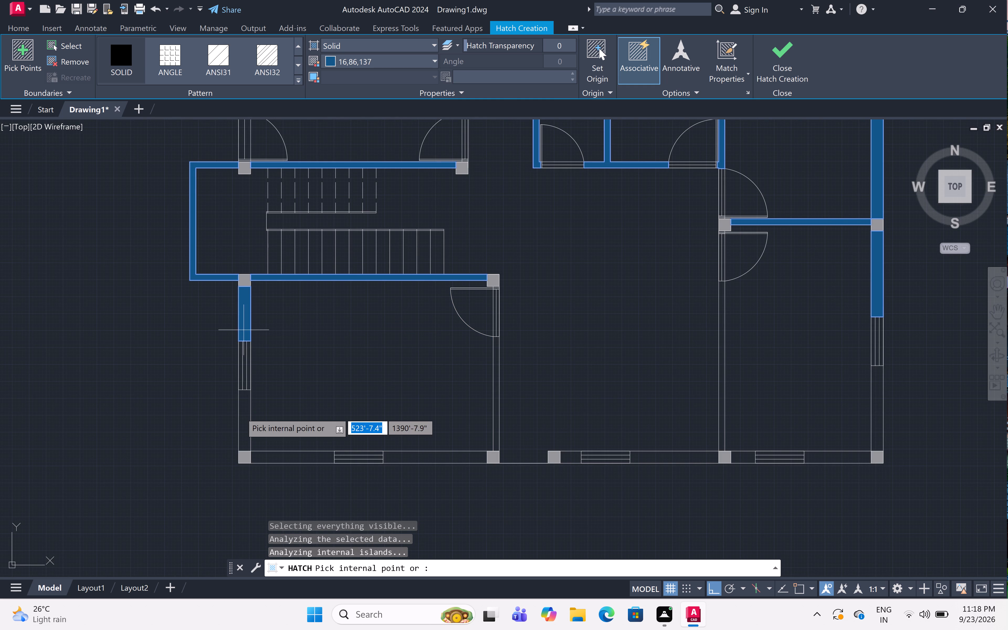
pyautogui.click(241, 424)
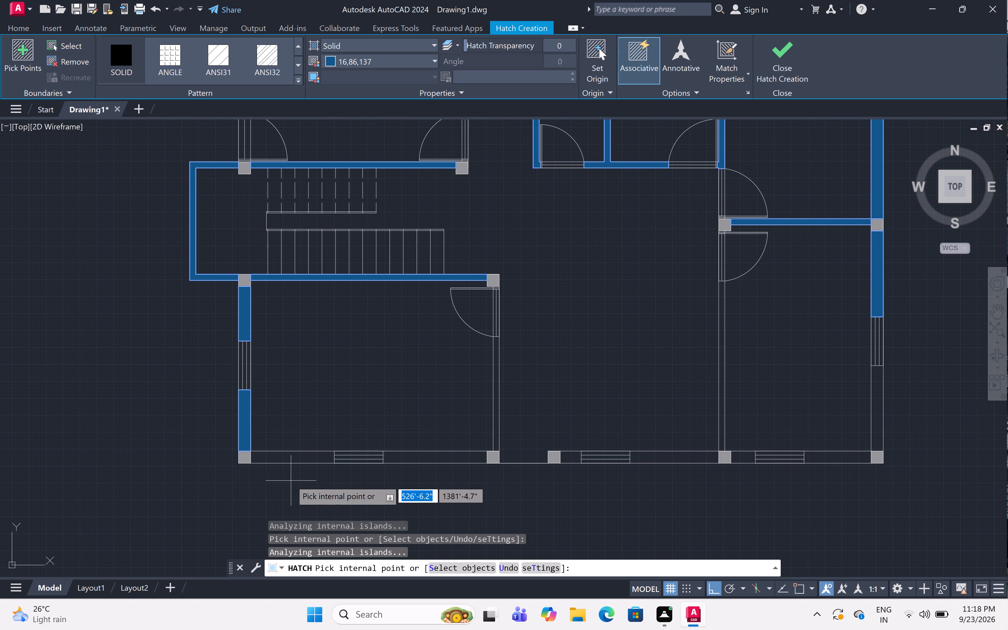
pyautogui.click(287, 460)
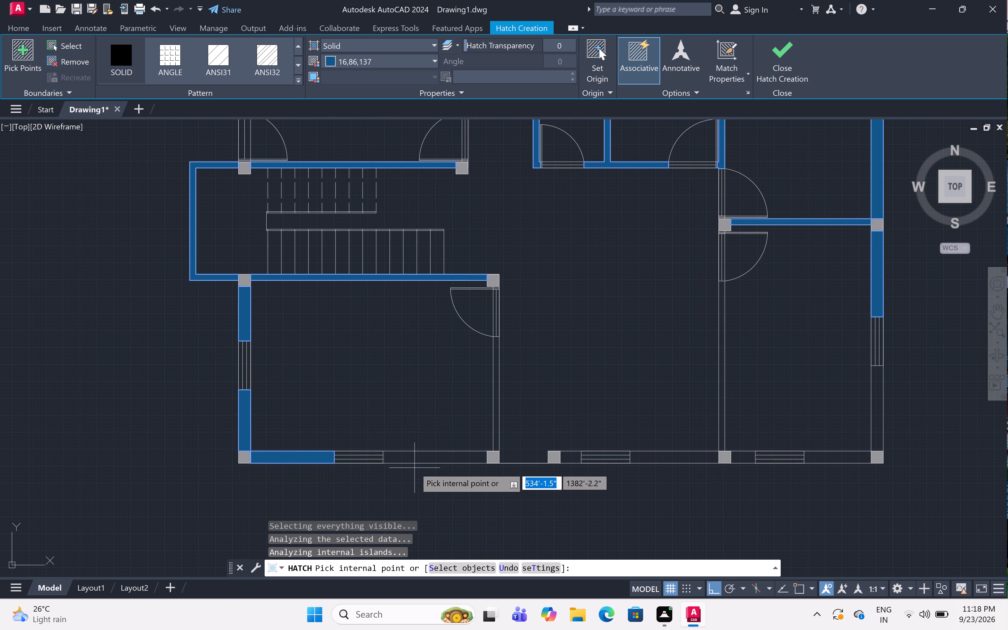
pyautogui.click(422, 460)
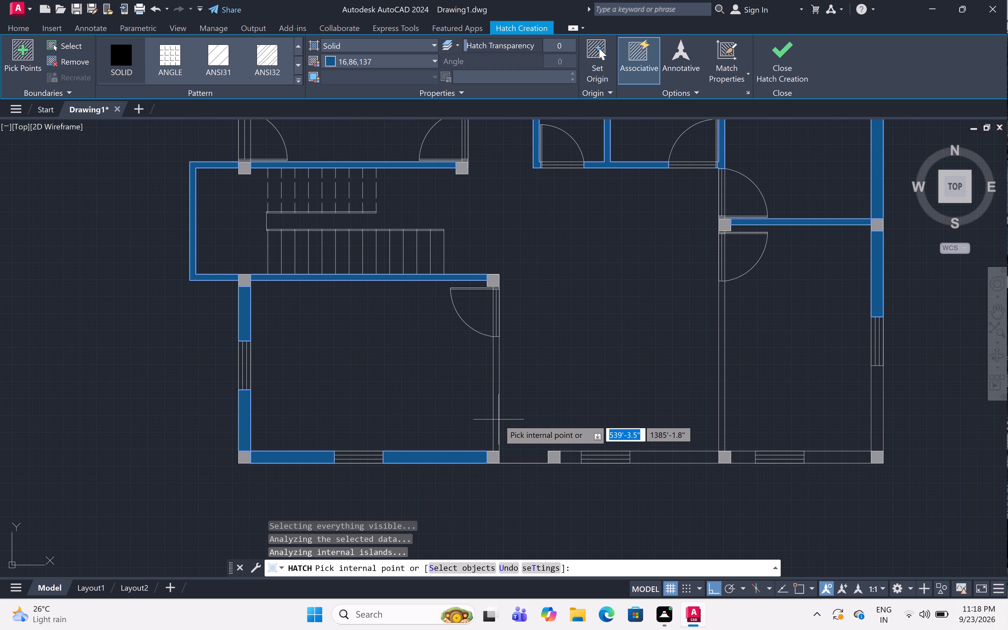
pyautogui.click(497, 418)
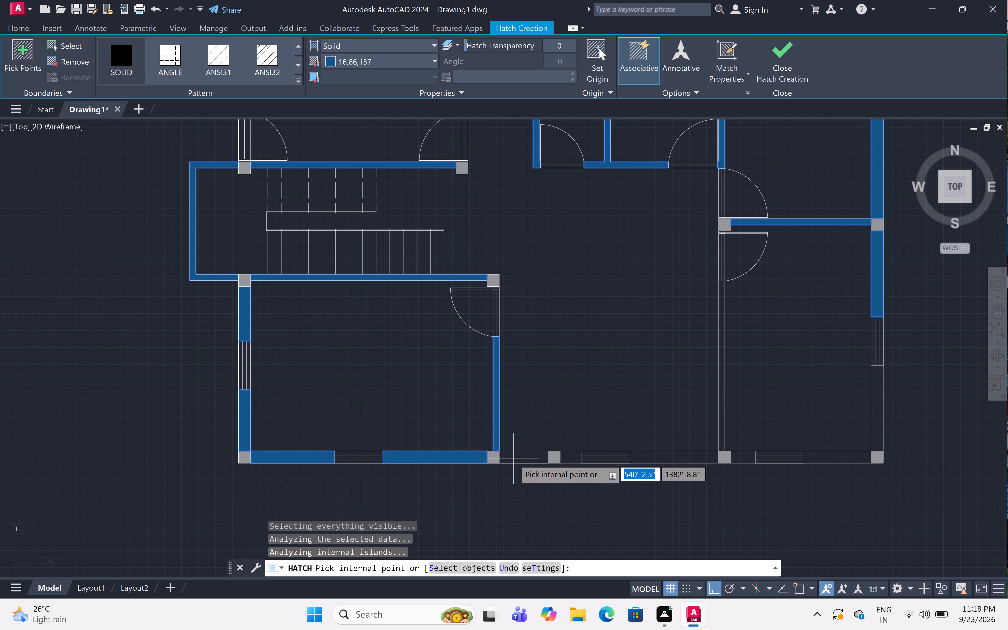
# Hatch the remaining bottom wall pieces, the outer right wall below the lower window, and the lower-right room's left partition in the same blue.
pyautogui.click(573, 457)
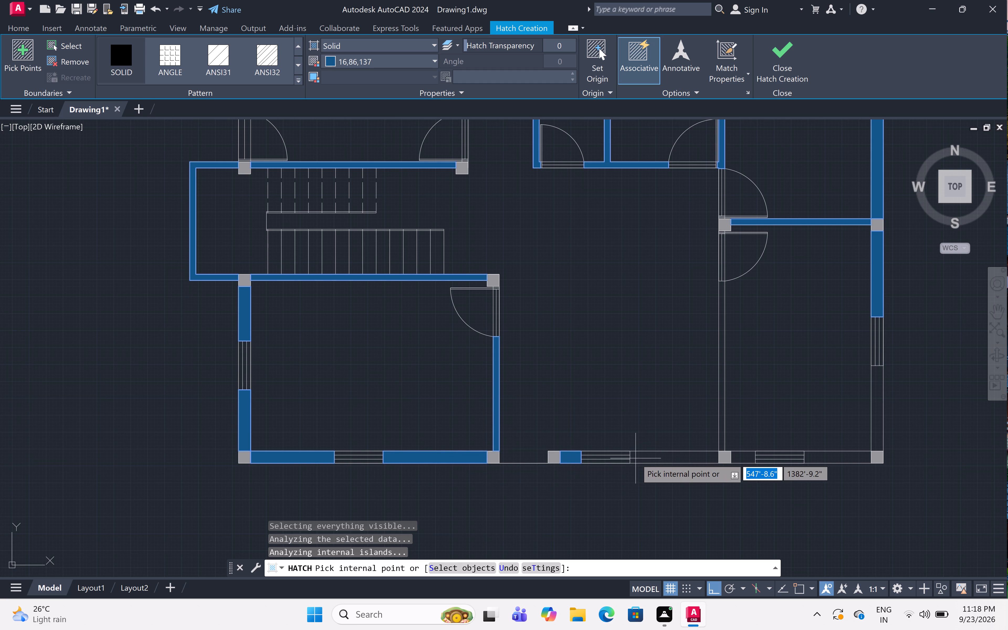
pyautogui.click(645, 459)
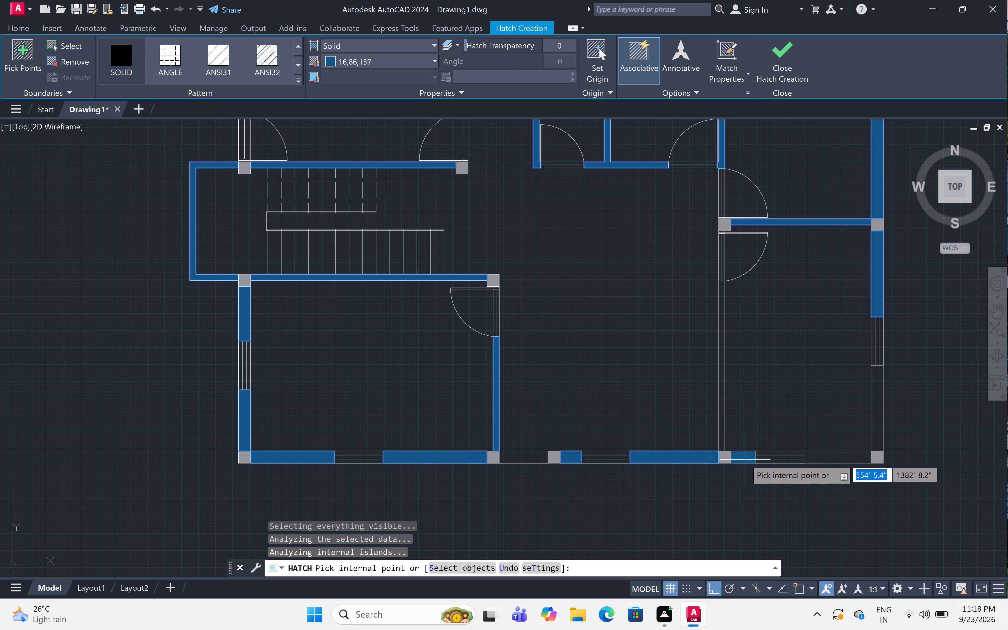
pyautogui.click(745, 460)
pyautogui.click(853, 459)
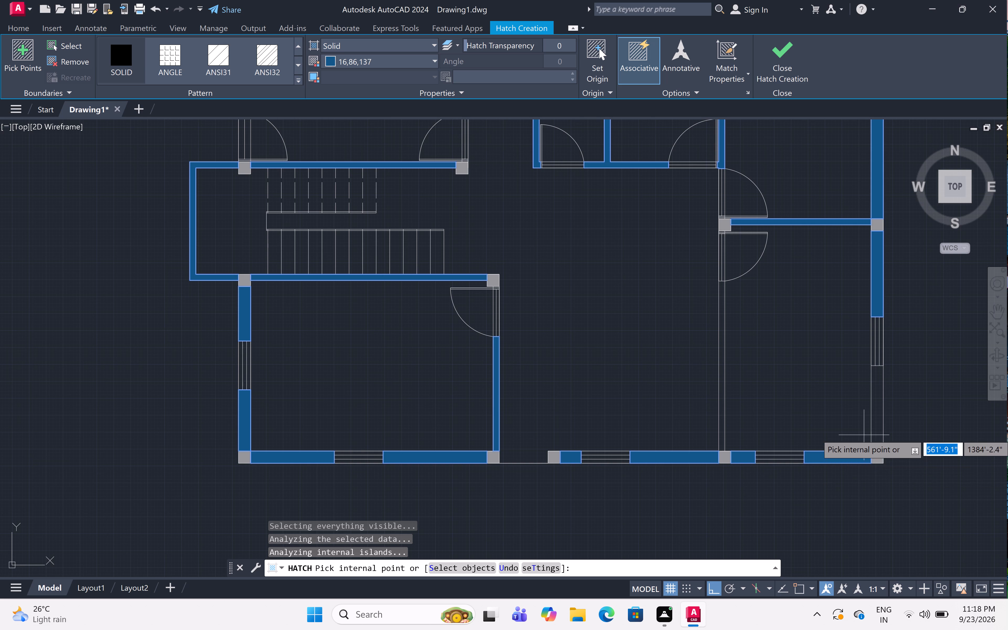
pyautogui.click(880, 419)
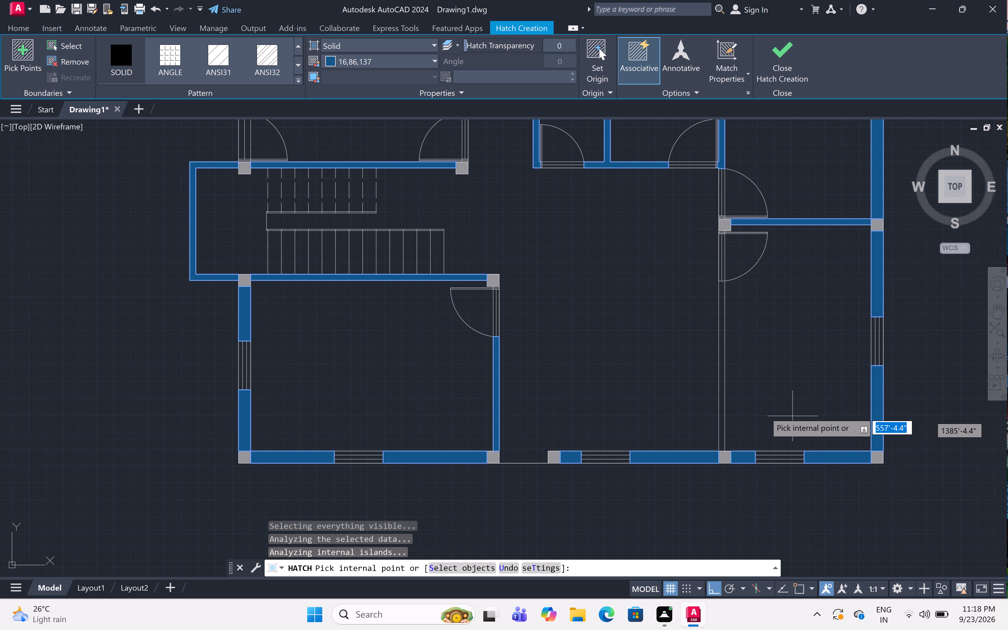
pyautogui.click(722, 412)
pyautogui.scroll(-4, 727, 400)
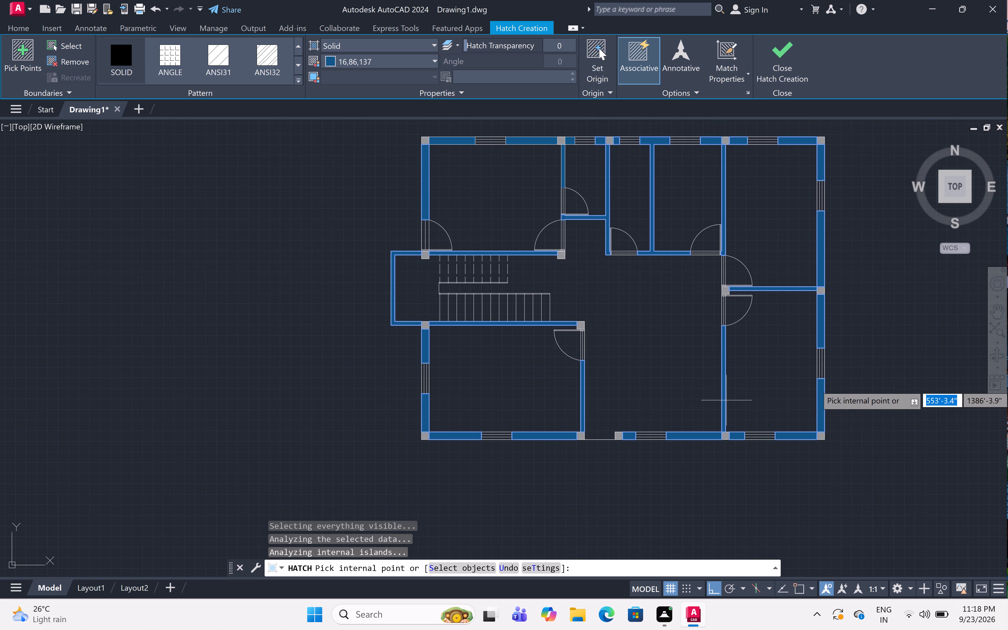
pyautogui.press('Escape')
# Add a two-line multiline text label in the top-left room reading BED ROOM and 13'0"X10'6".
pyautogui.moveTo(926, 369); pyautogui.dragTo(925, 369, button='middle')
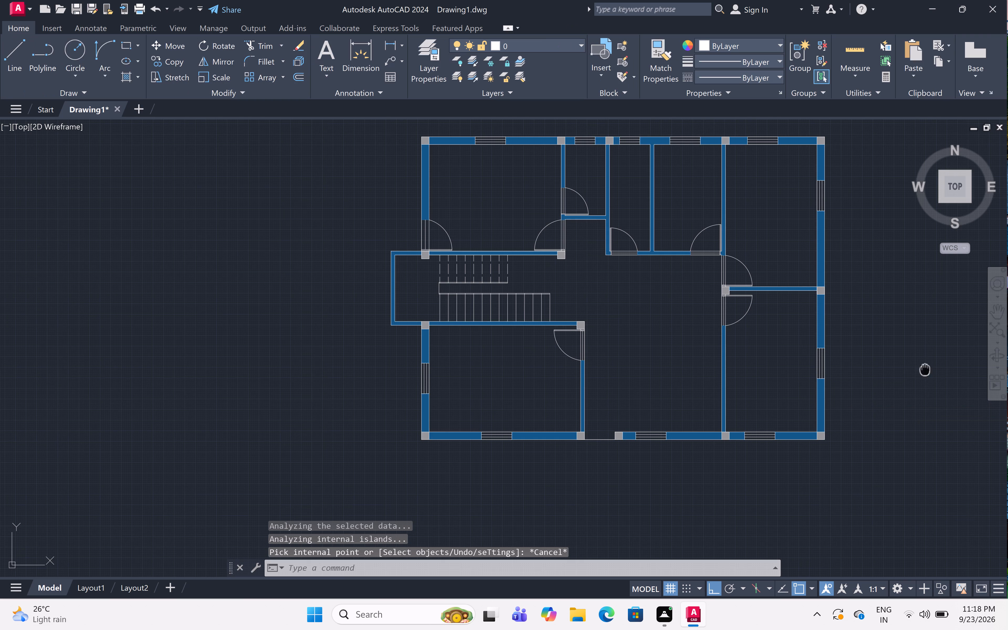
pyautogui.moveTo(925, 369); pyautogui.dragTo(876, 409, button='middle')
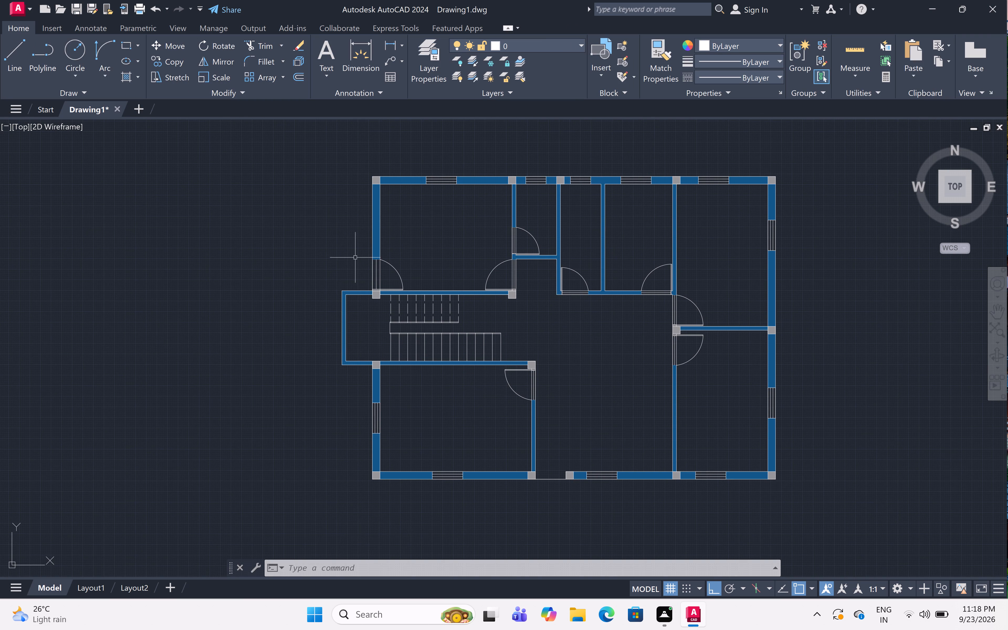
pyautogui.scroll(2, 432, 219)
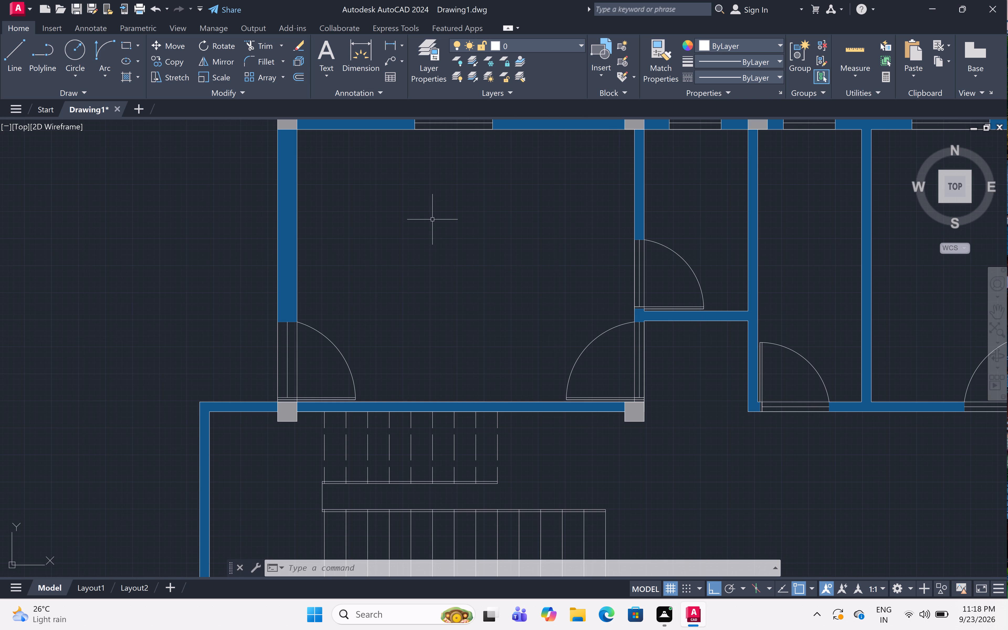
pyautogui.write('MT')
pyautogui.press('space')
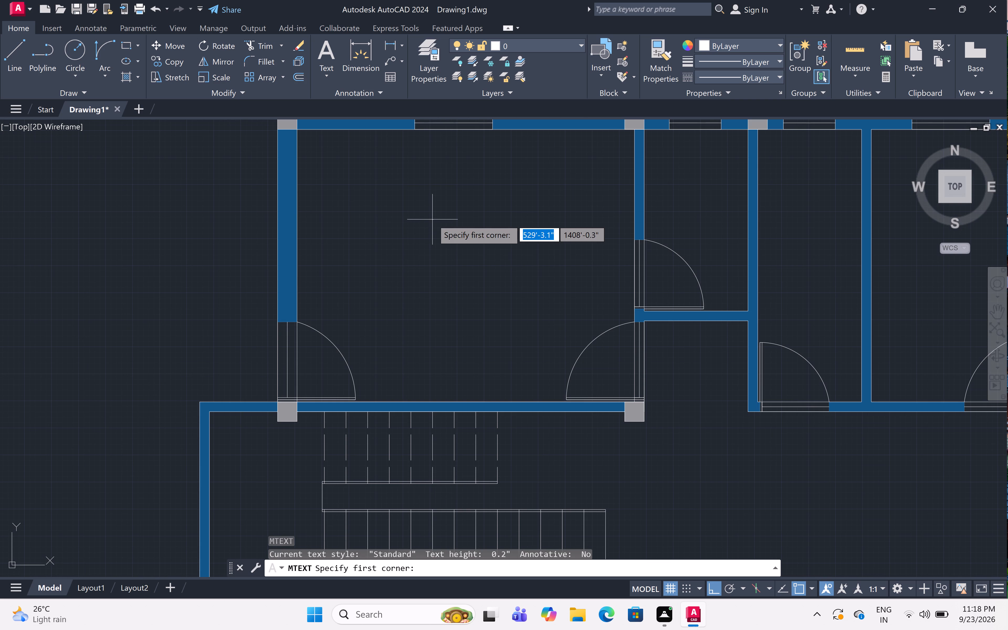
pyautogui.click(384, 298)
pyautogui.click(535, 342)
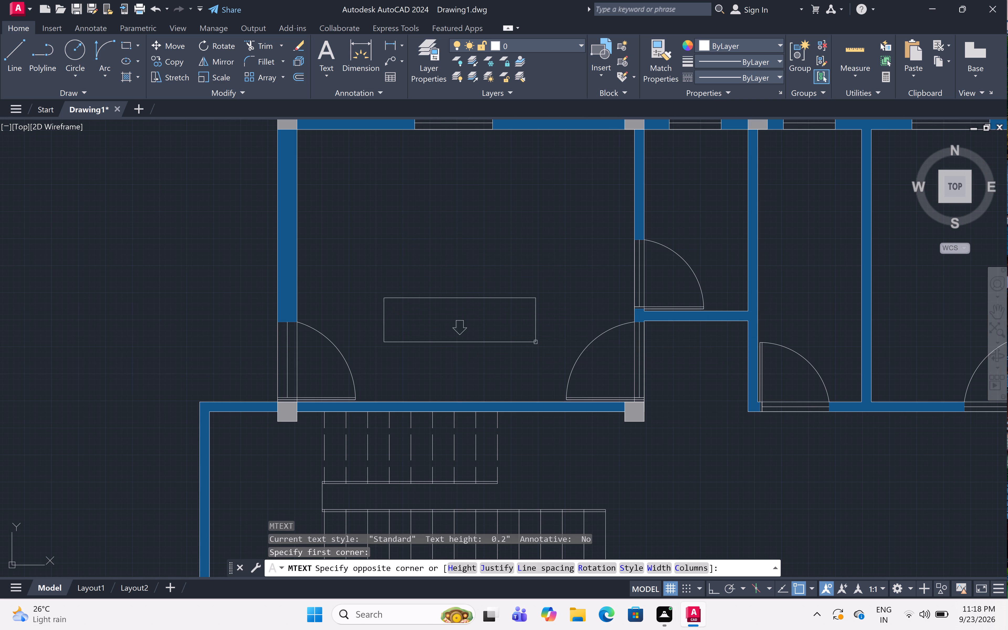
pyautogui.write('BED ROOM')
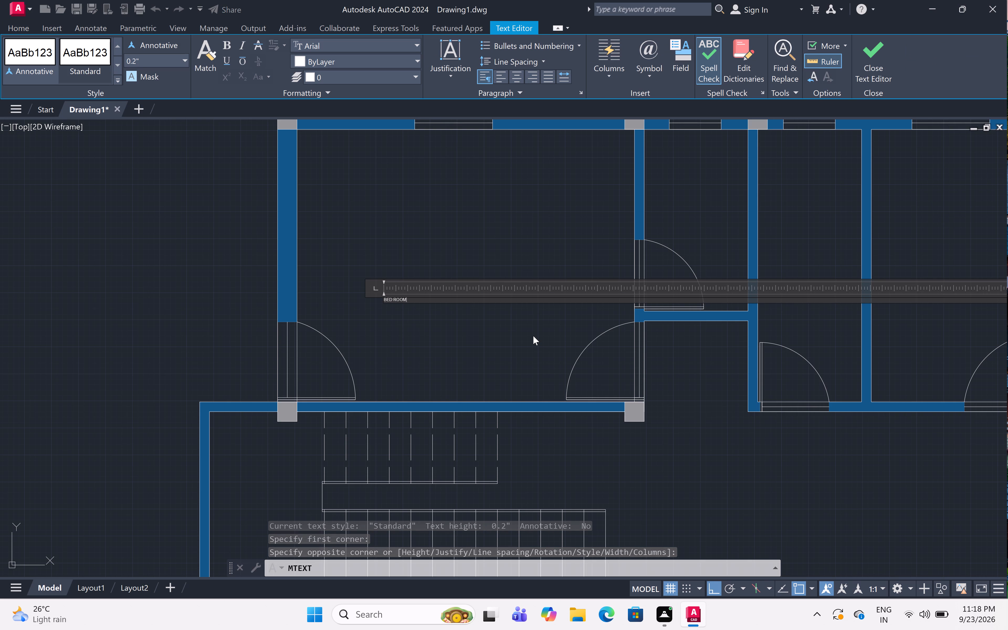
pyautogui.press('Return')
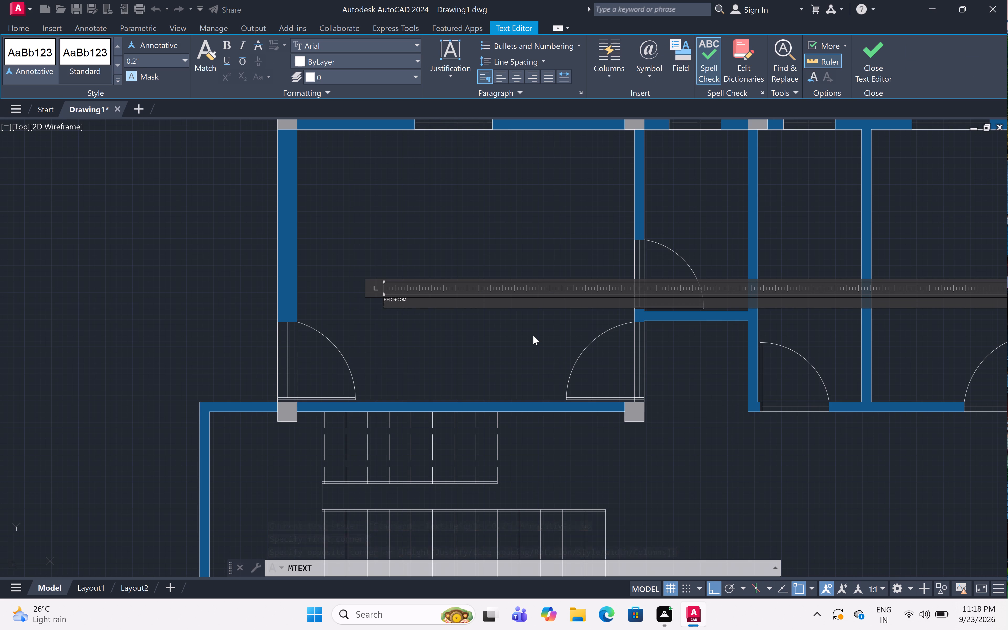
pyautogui.write('13\'0"X')
pyautogui.write("10'6")
pyautogui.hotkey('shift', '"')
pyautogui.click(472, 330)
# Set the BED ROOM label's text height to 6".
pyautogui.click(353, 283)
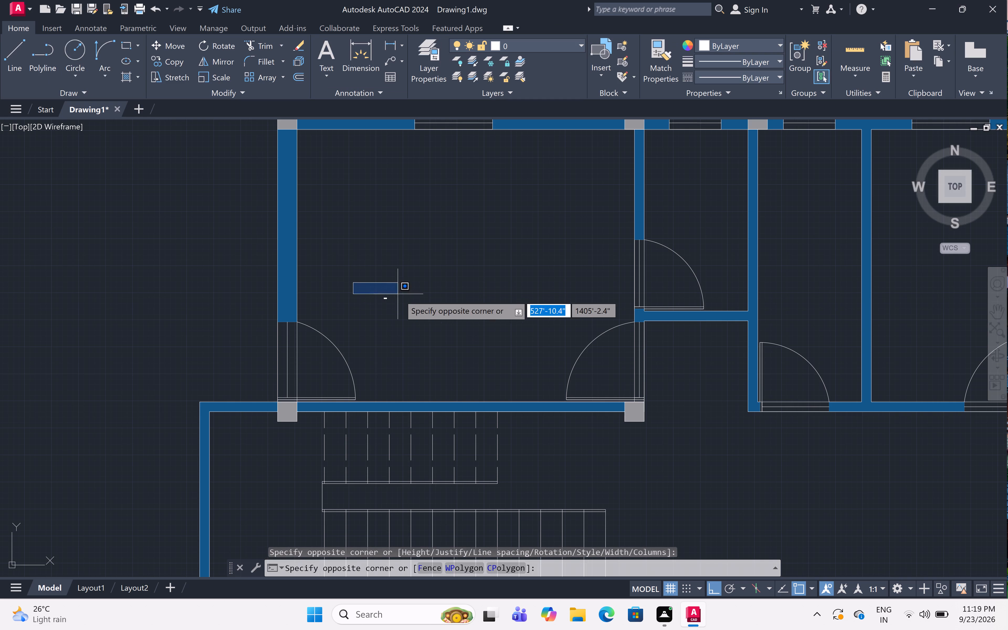
pyautogui.click(413, 318)
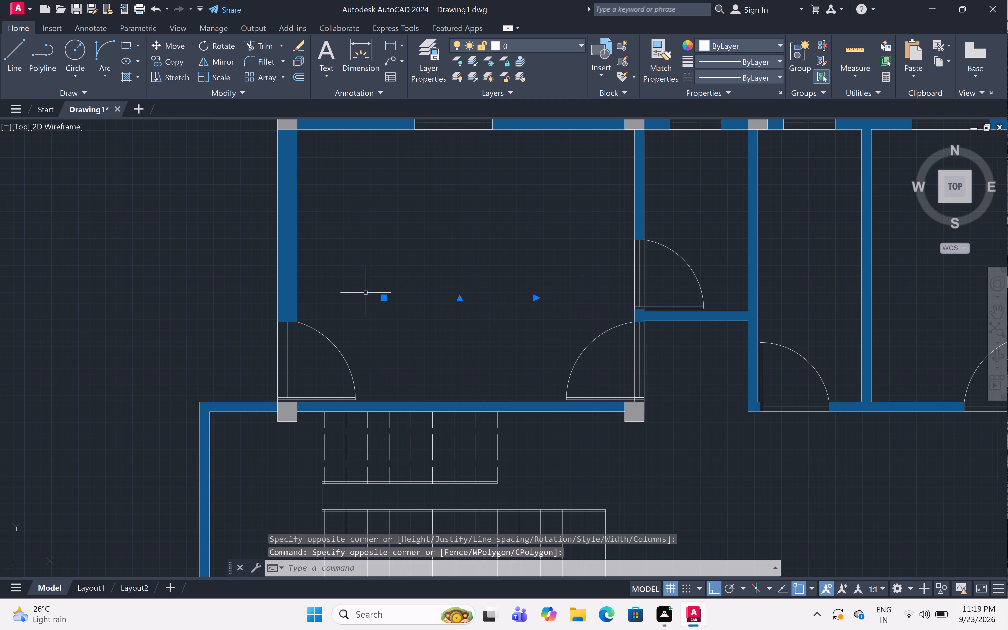
pyautogui.rightClick(370, 229)
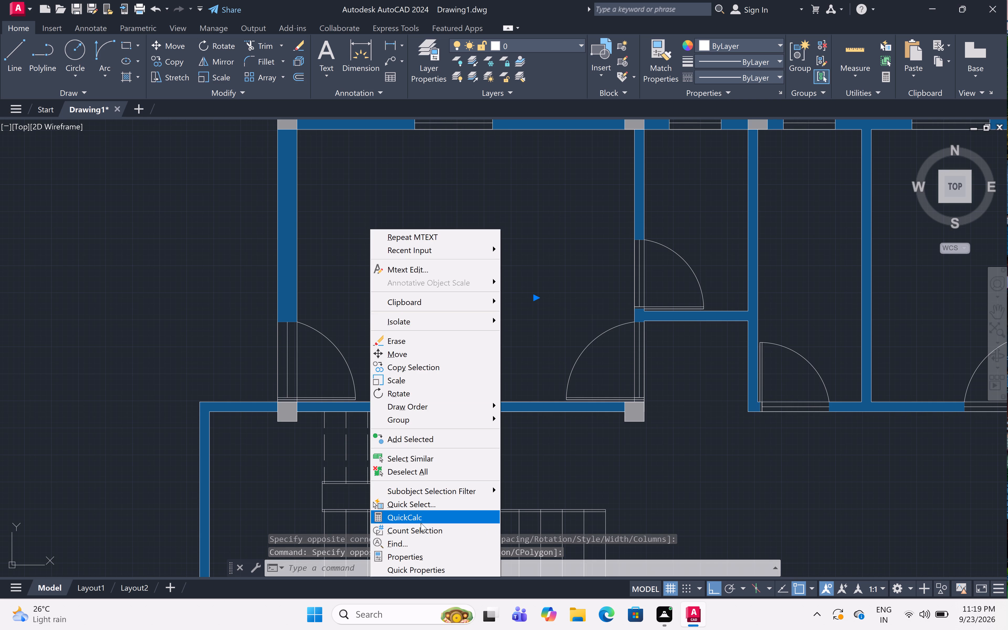
pyautogui.click(425, 555)
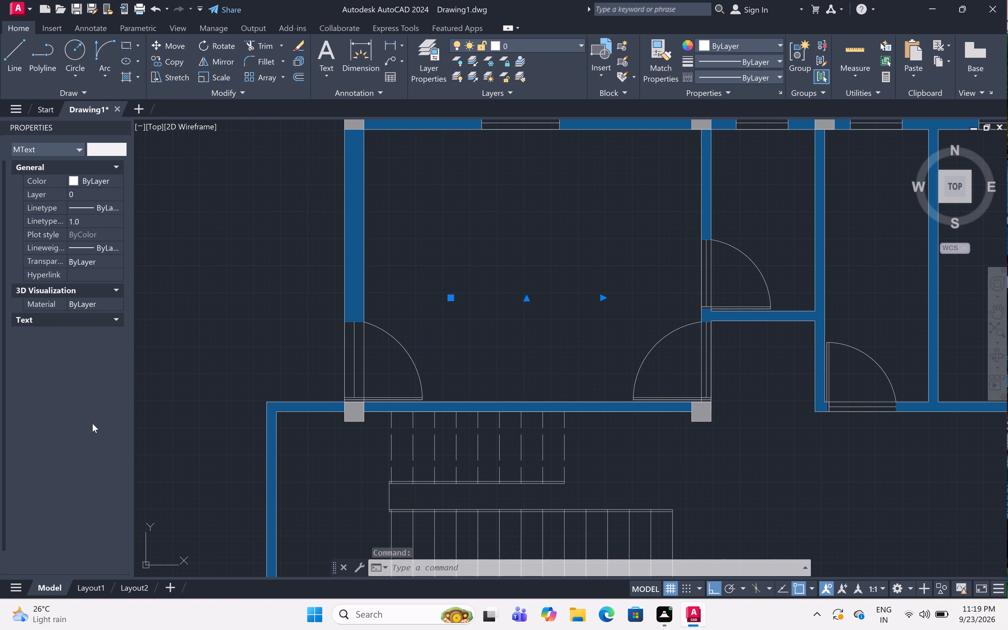
pyautogui.click(90, 400)
pyautogui.press('BackSpace')
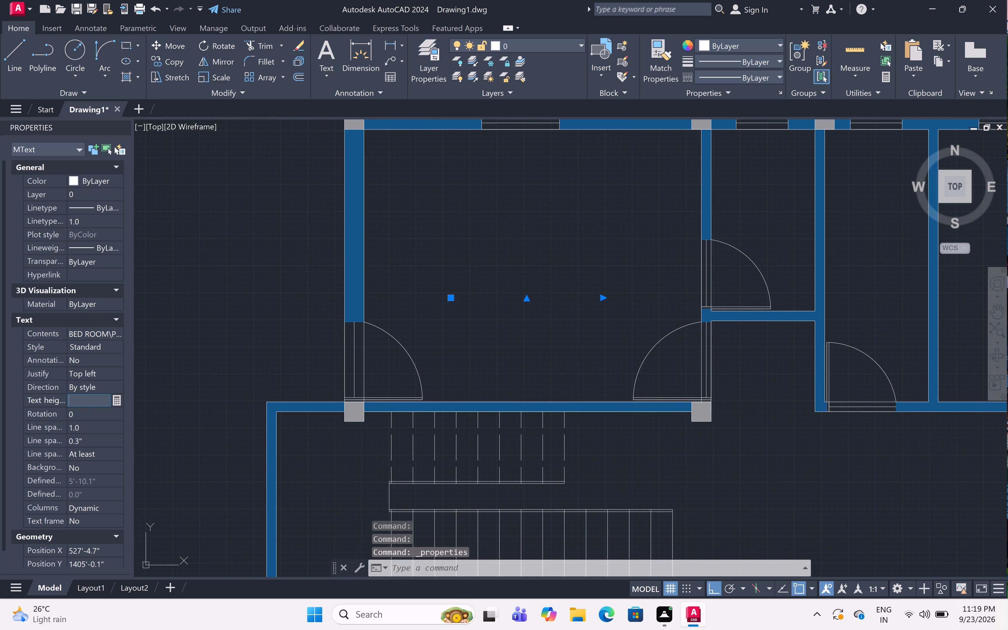
pyautogui.press('6')
pyautogui.hotkey('shift', '"')
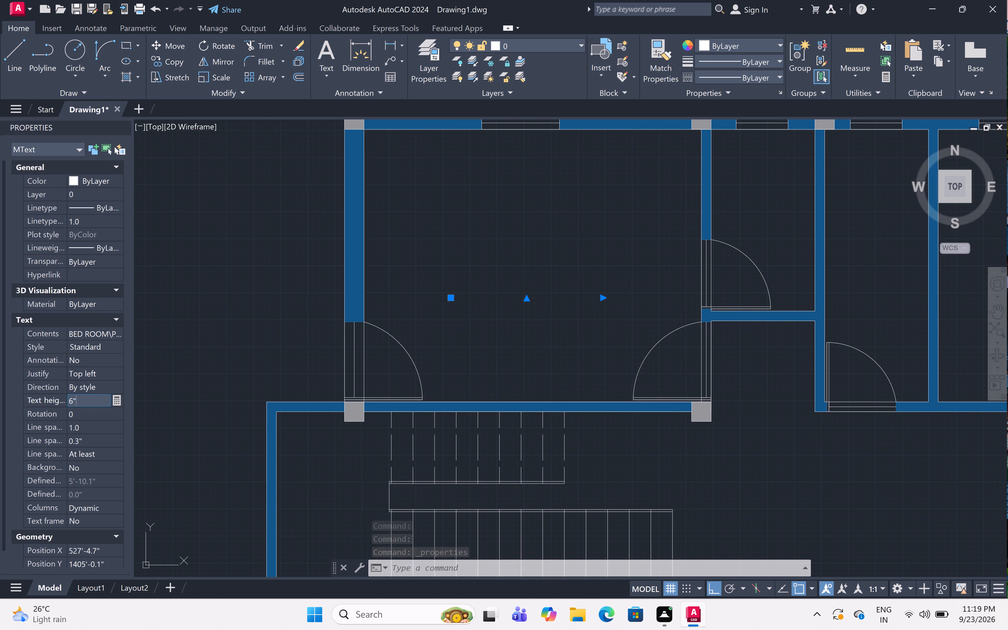
pyautogui.click(537, 318)
pyautogui.press('Escape')
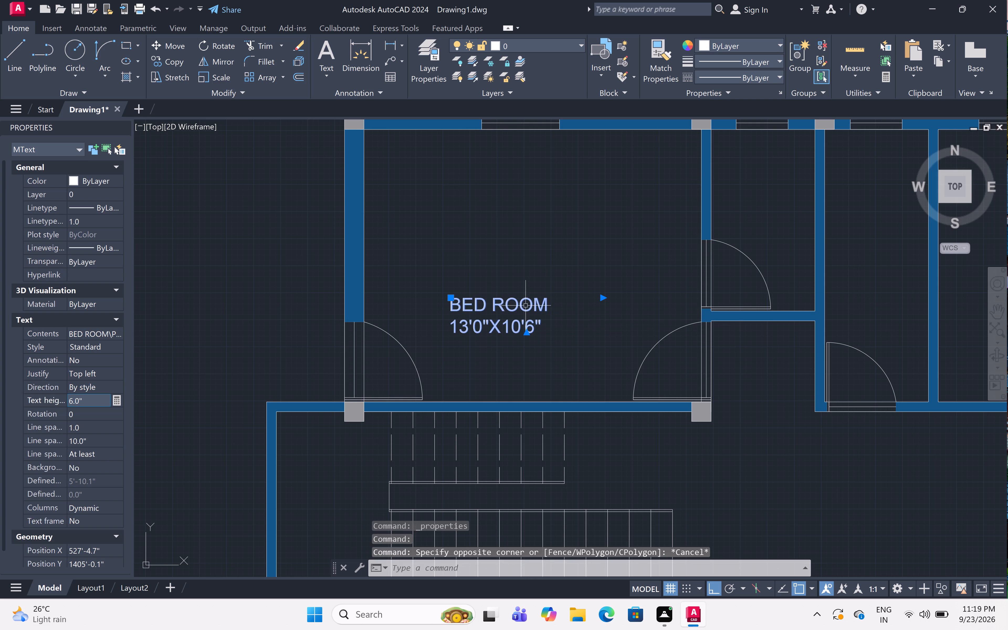
pyautogui.scroll(-1, 528, 275)
pyautogui.press('Escape')
# Add a two-line multiline text label in the small room beside the bedroom reading TOILET and 4'0"X7'0".
pyautogui.scroll(-2, 530, 271)
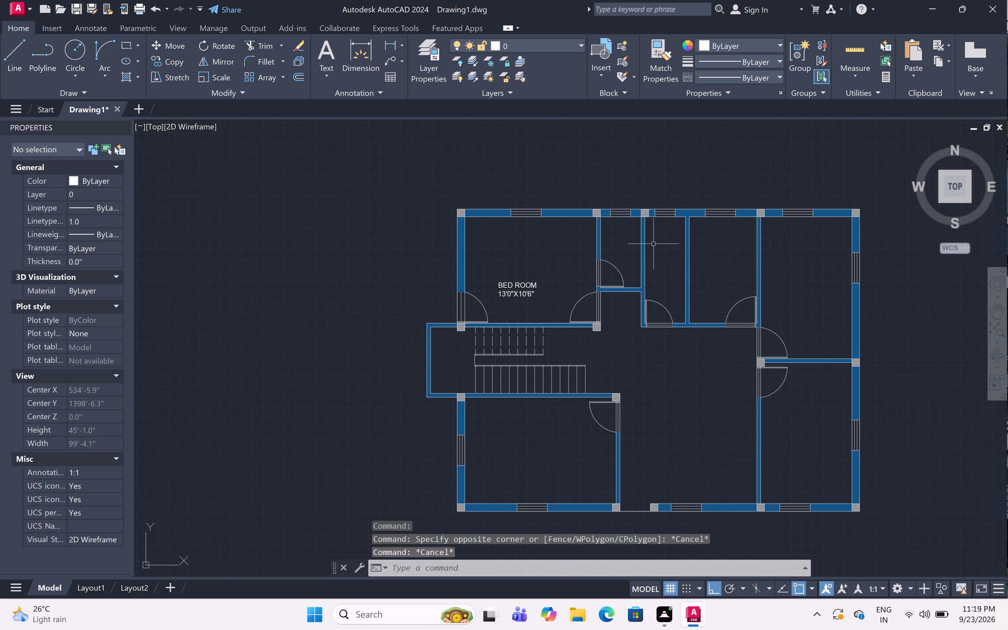
pyautogui.scroll(3, 629, 241)
pyautogui.write('MT')
pyautogui.press('space')
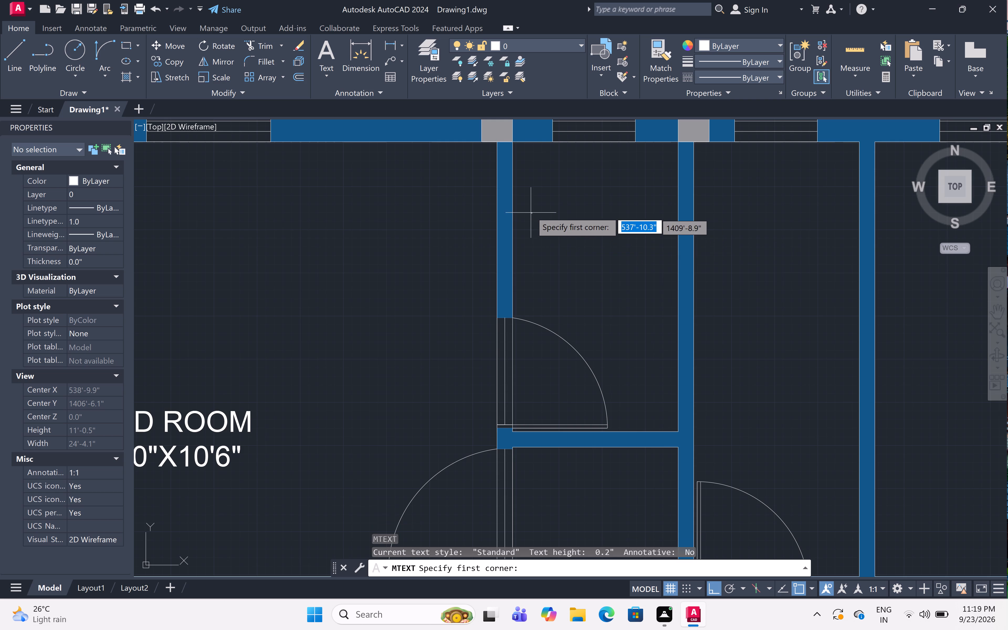
pyautogui.click(525, 203)
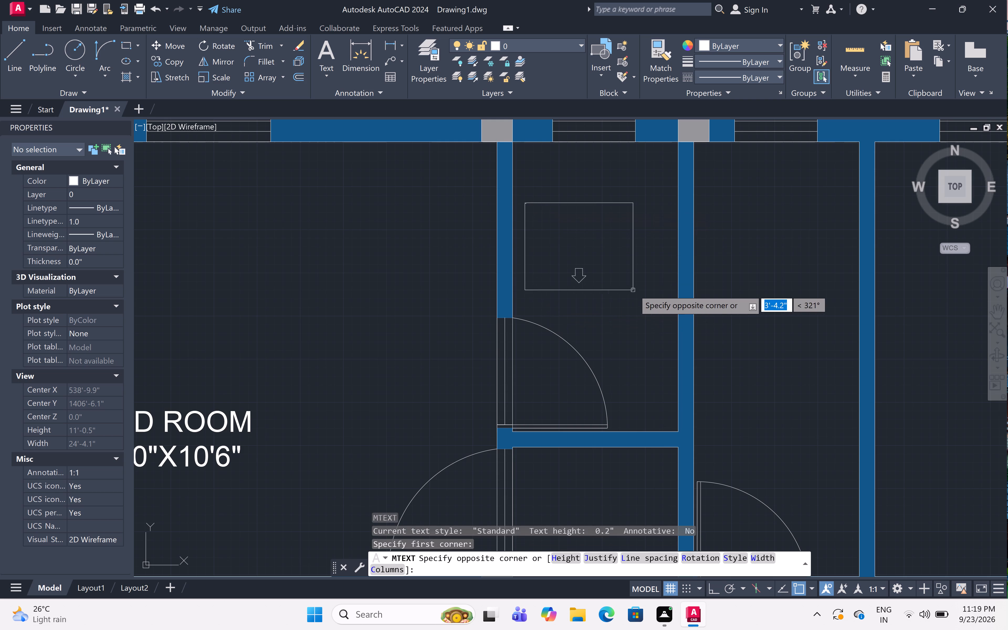
pyautogui.click(656, 289)
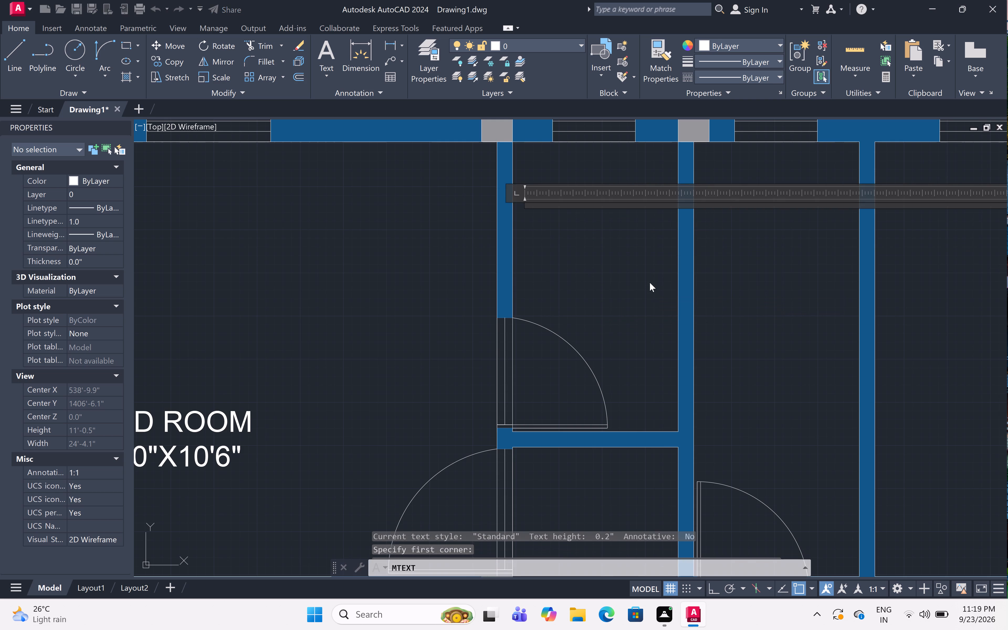
pyautogui.write('TOIL')
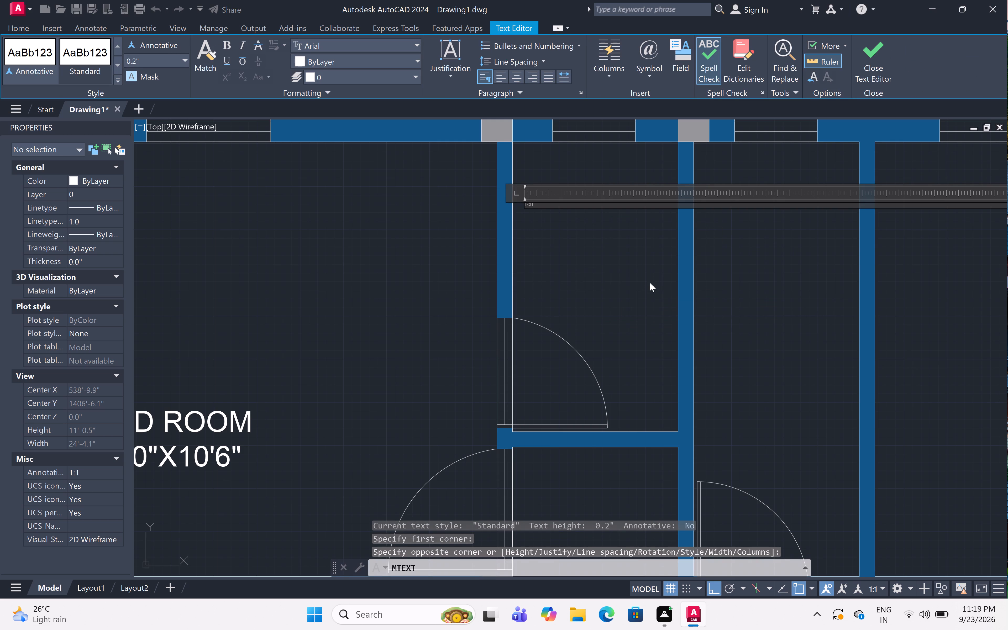
pyautogui.write('ET')
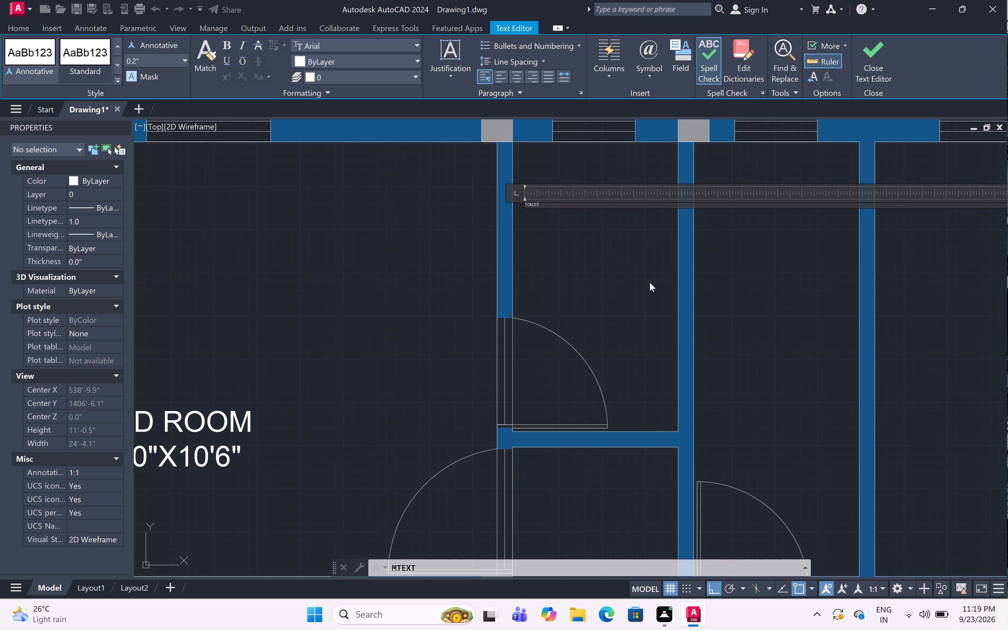
pyautogui.press('Return')
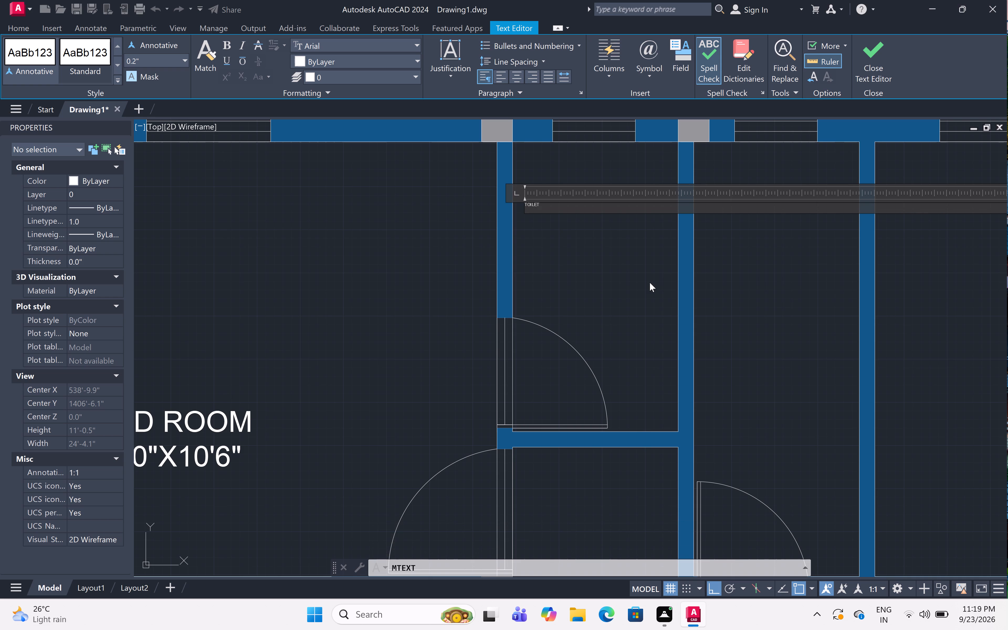
pyautogui.write('4\'0"')
pyautogui.press('x')
pyautogui.write('7\'0"')
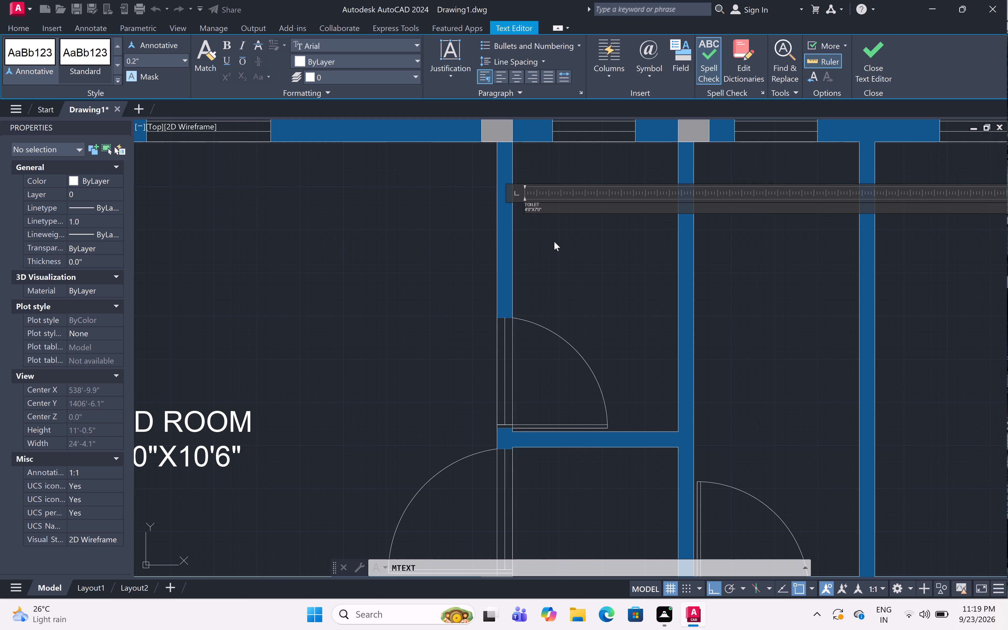
pyautogui.click(554, 241)
# Set the 4'0"X7'0" TOILET label's text height to 6".
pyautogui.doubleClick(518, 196)
pyautogui.click(538, 219)
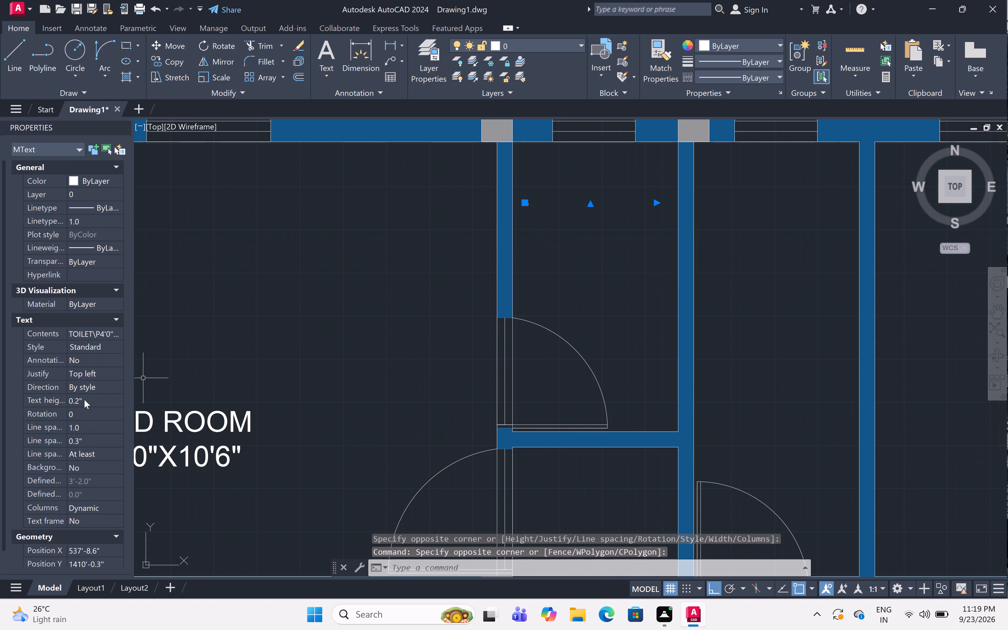
pyautogui.click(84, 400)
pyautogui.press('BackSpace')
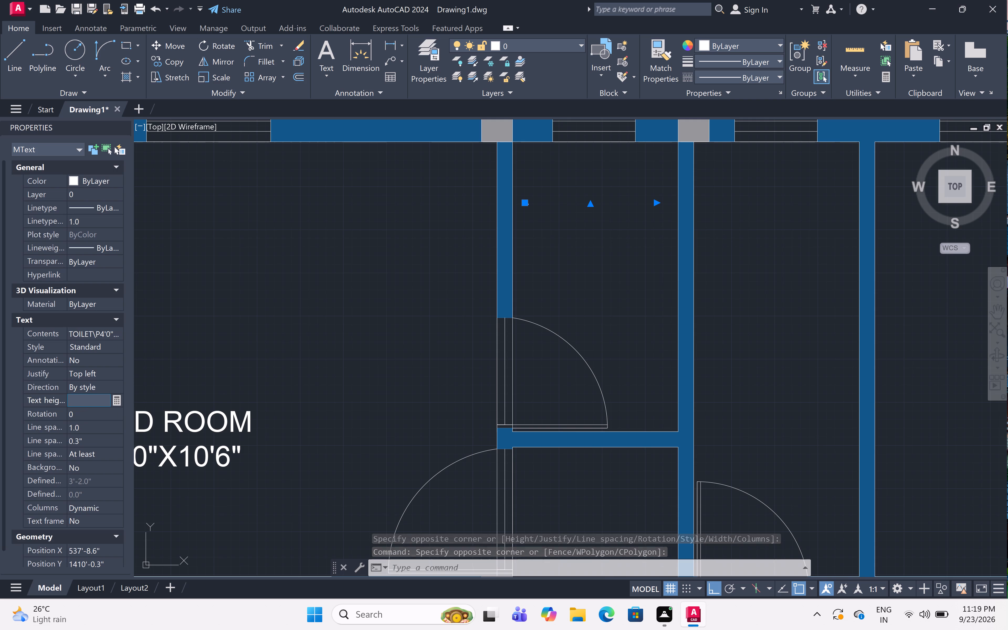
pyautogui.press('6')
pyautogui.hotkey('shift', '"')
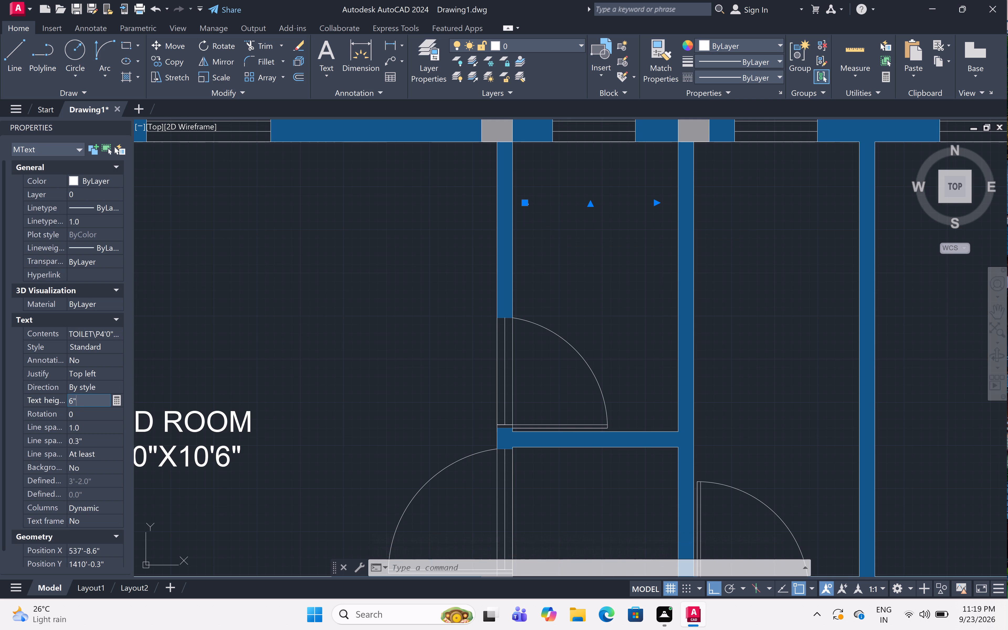
pyautogui.click(618, 309)
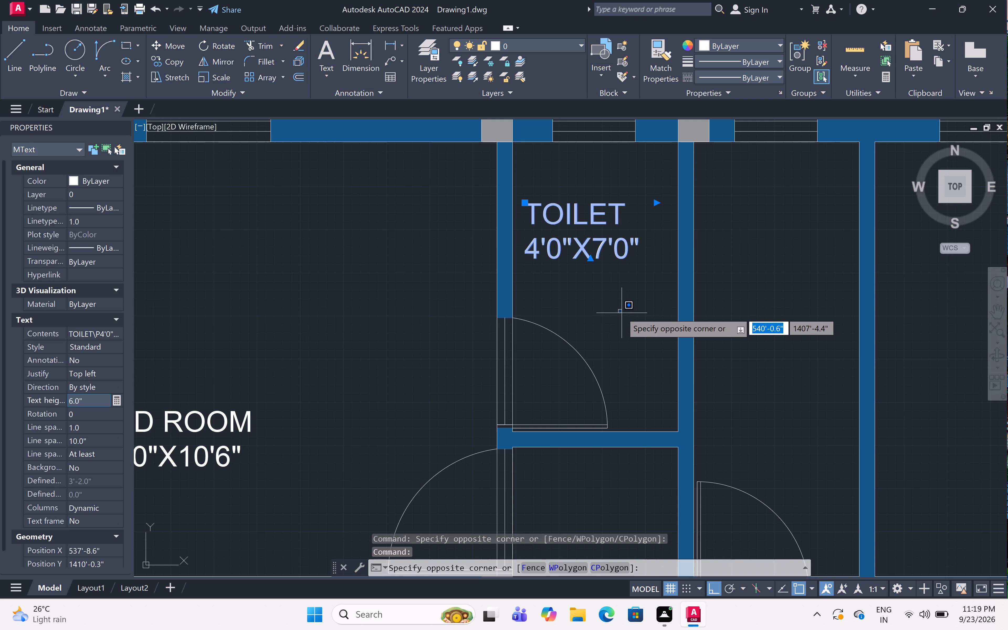
pyautogui.press('Escape')
pyautogui.press('Escape')
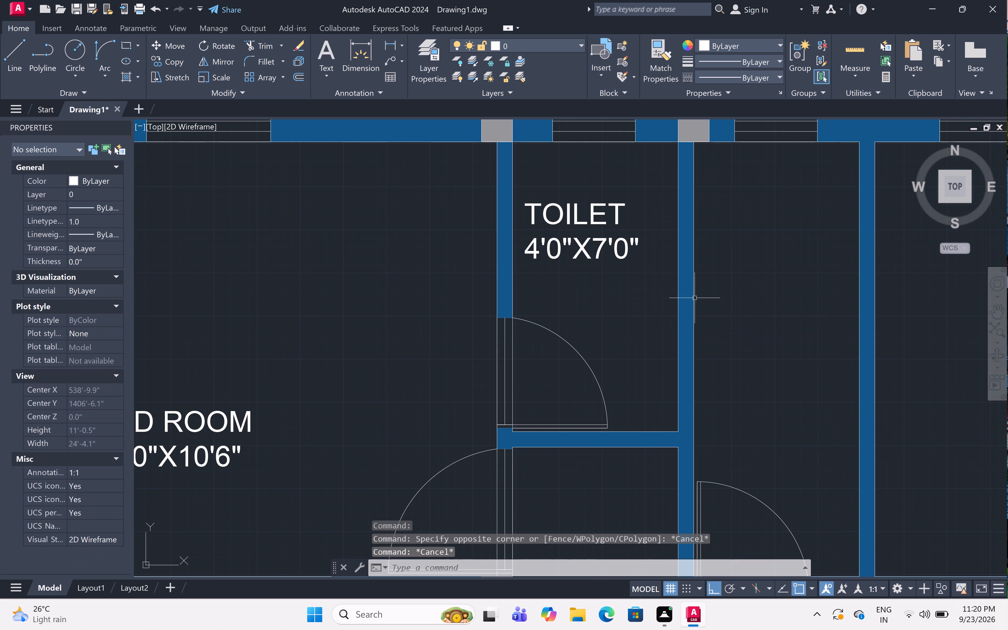
# Add a two-line multiline text label in the narrow room right of the first toilet reading TOILET and 4'0"X10'6".
pyautogui.moveTo(780, 304); pyautogui.dragTo(629, 278, button='middle')
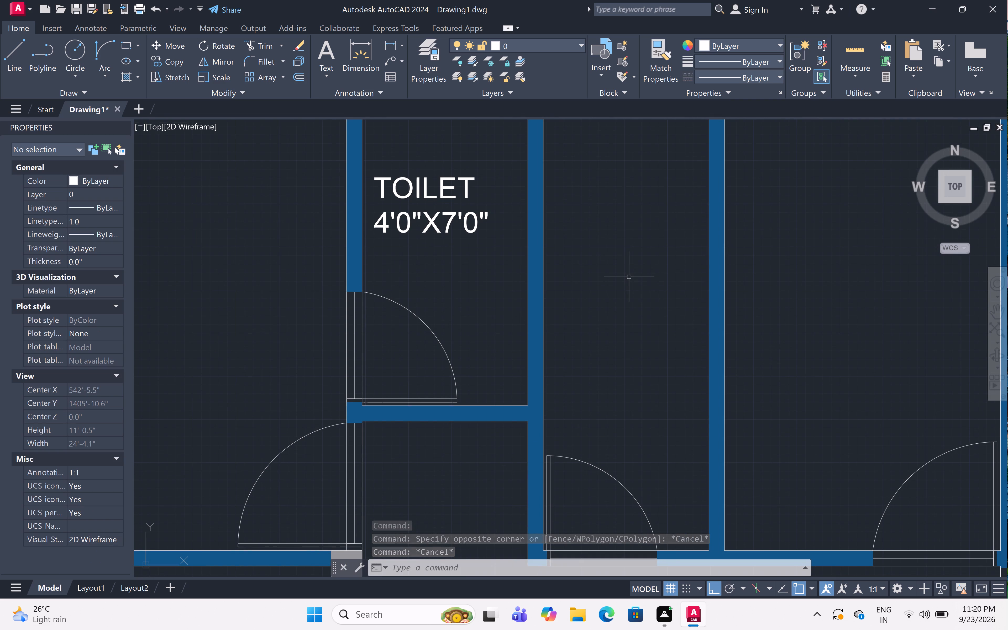
pyautogui.write('MT')
pyautogui.press('space')
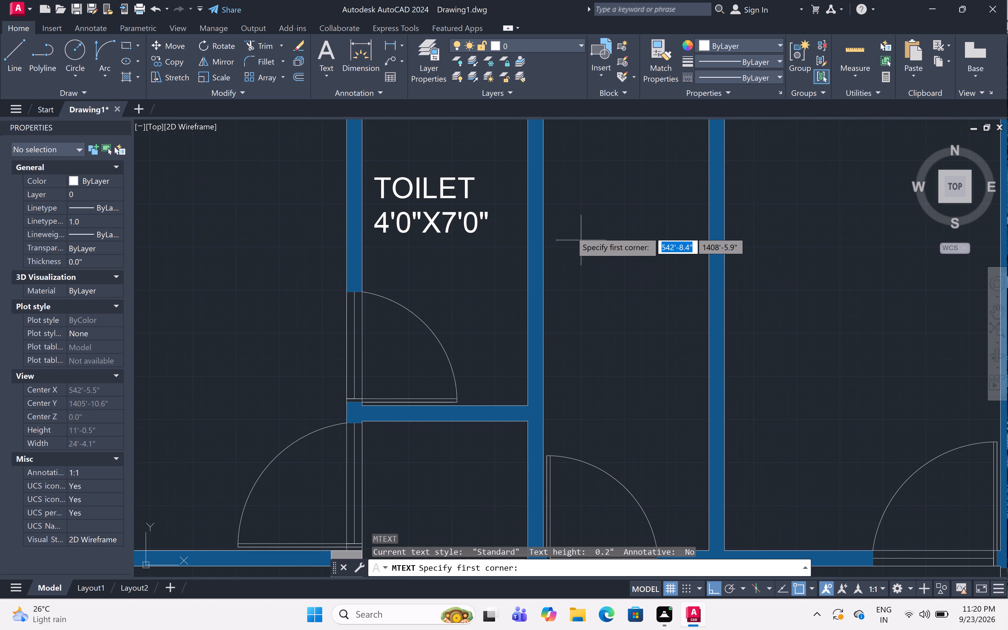
pyautogui.click(563, 226)
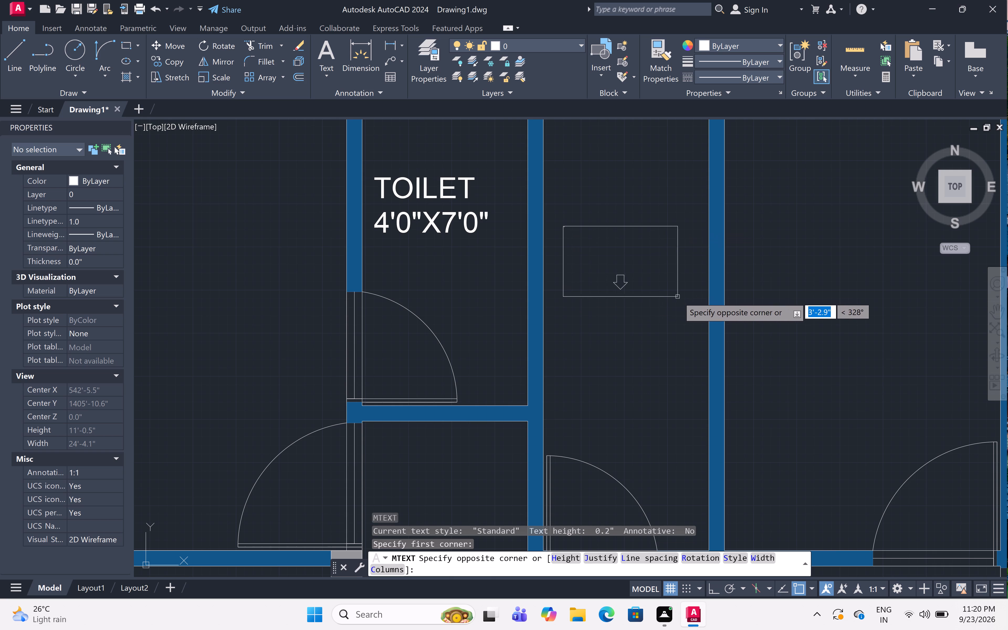
pyautogui.click(682, 300)
pyautogui.write('TOILET')
pyautogui.press('Return')
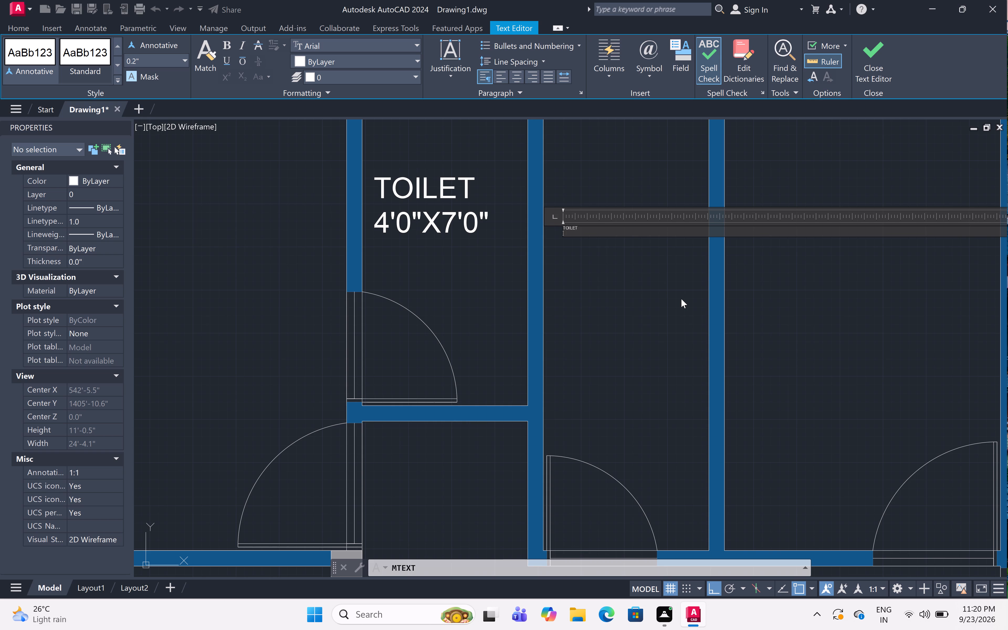
pyautogui.write("4'0")
pyautogui.hotkey('shift', '"')
pyautogui.write("X10'6")
pyautogui.hotkey('shift', '"')
pyautogui.scroll(1, 681, 299)
pyautogui.click(558, 232)
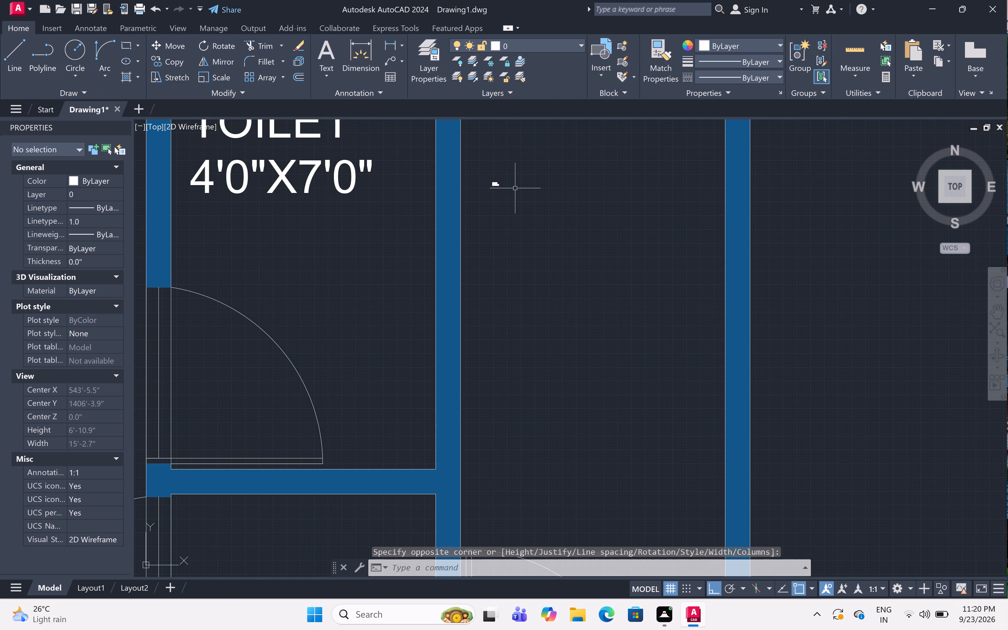
# Set the 4'0"X10'6" TOILET label's text height to 6".
pyautogui.click(477, 166)
pyautogui.click(532, 221)
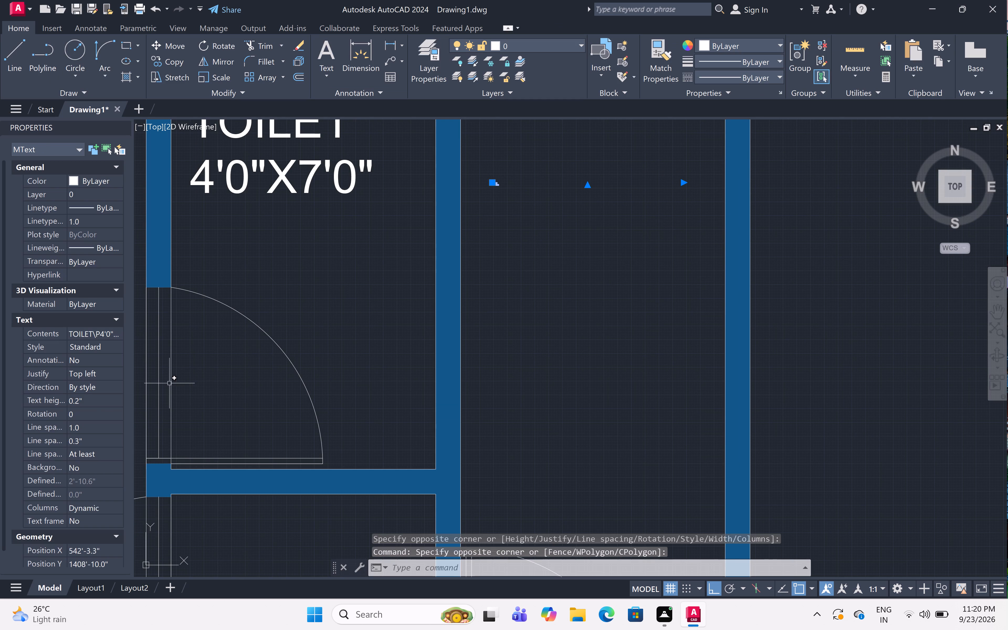
pyautogui.click(103, 398)
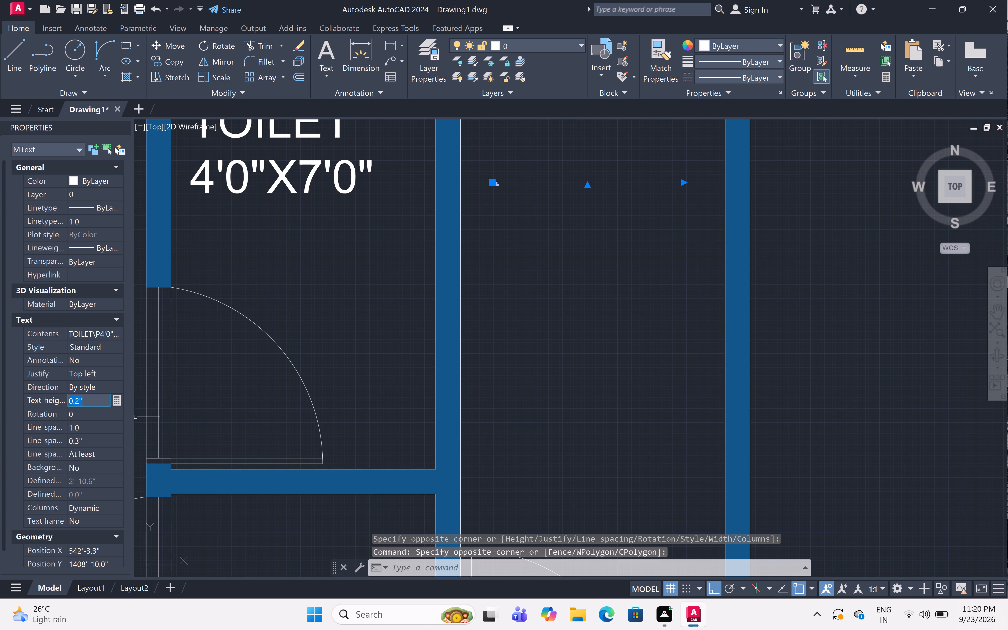
pyautogui.press('BackSpace')
pyautogui.press('6')
pyautogui.hotkey('shift', '"')
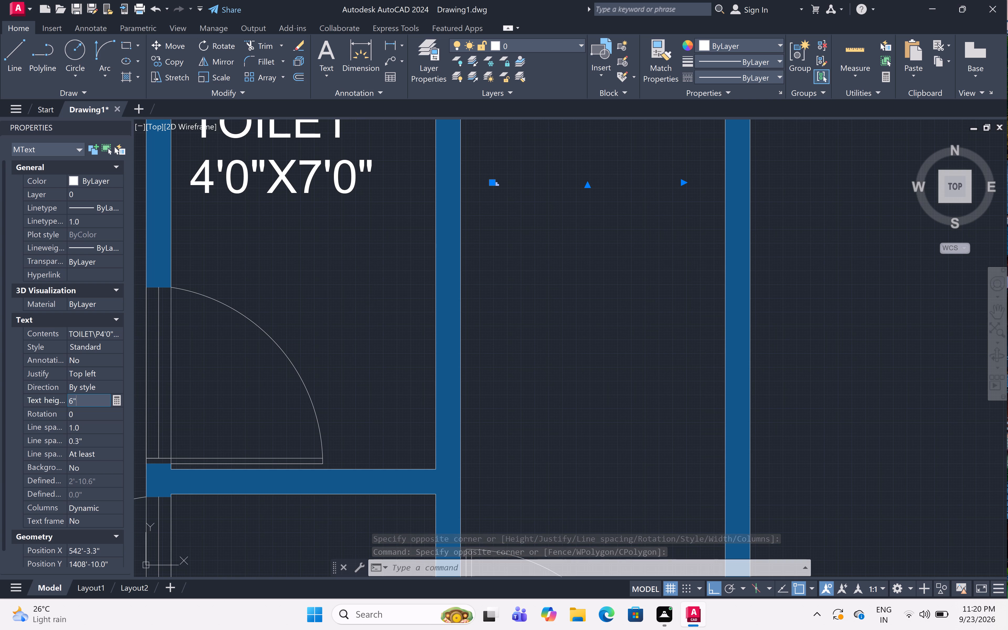
pyautogui.click(562, 373)
pyautogui.scroll(-4, 579, 348)
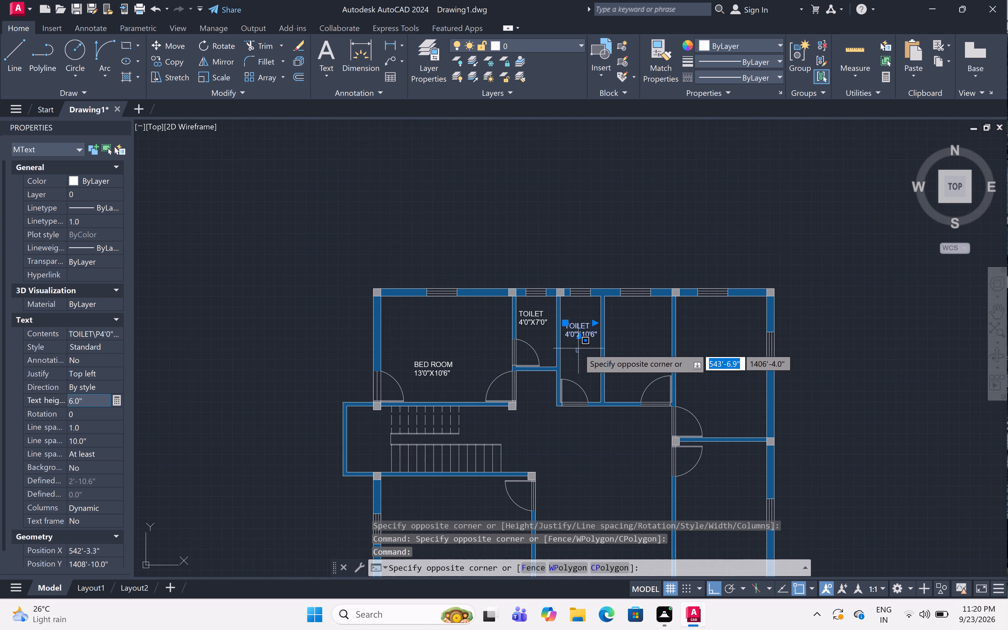
pyautogui.click(579, 355)
pyautogui.press('Escape')
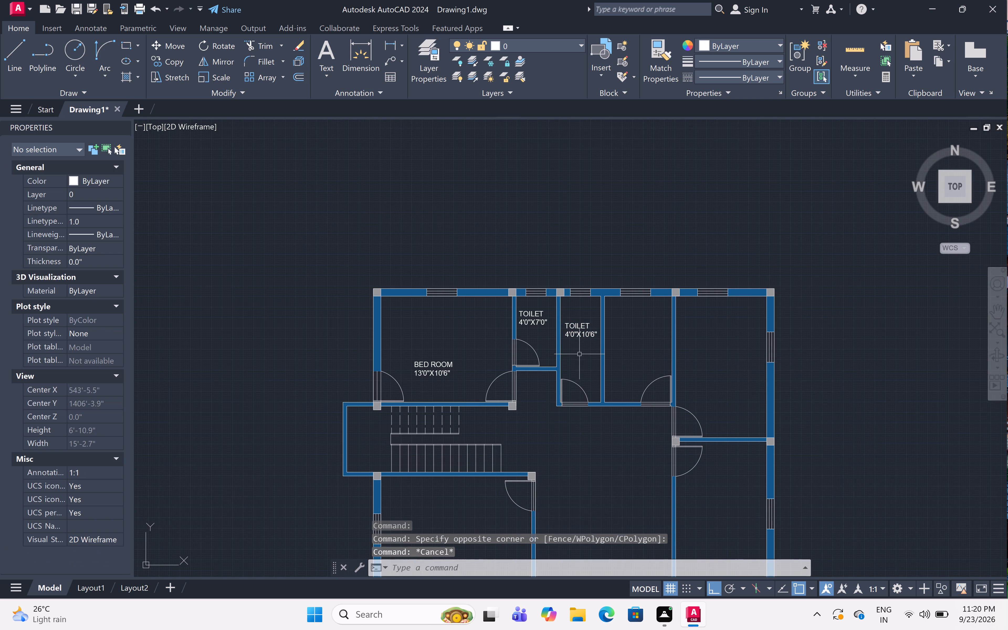
# In the room right of the second toilet, draw a line about 8'-8" up from the bottom wall, continuing horizontally to the right wall.
pyautogui.scroll(-2, 575, 351)
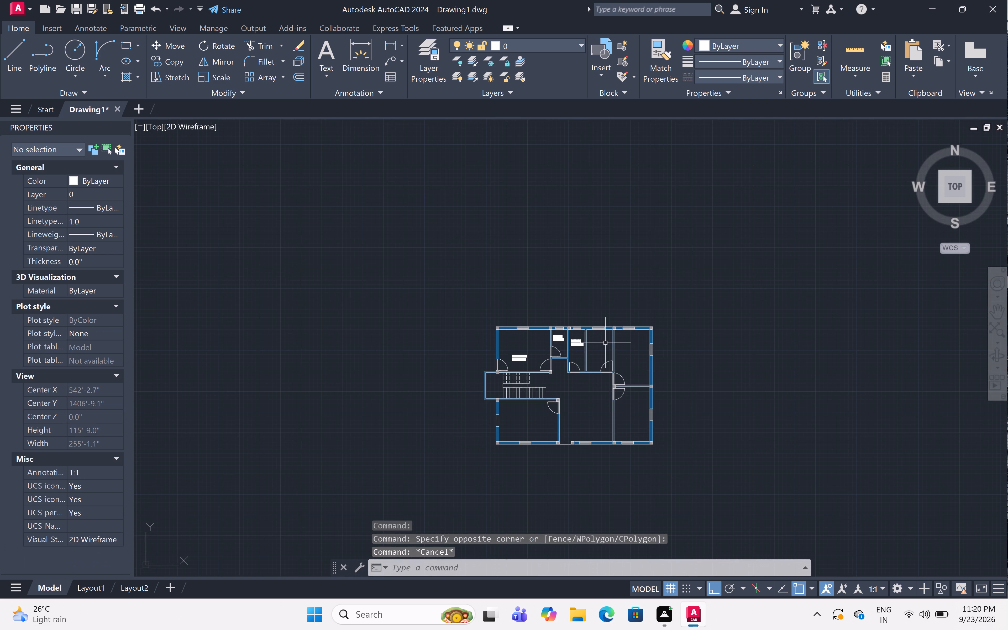
pyautogui.scroll(4, 608, 349)
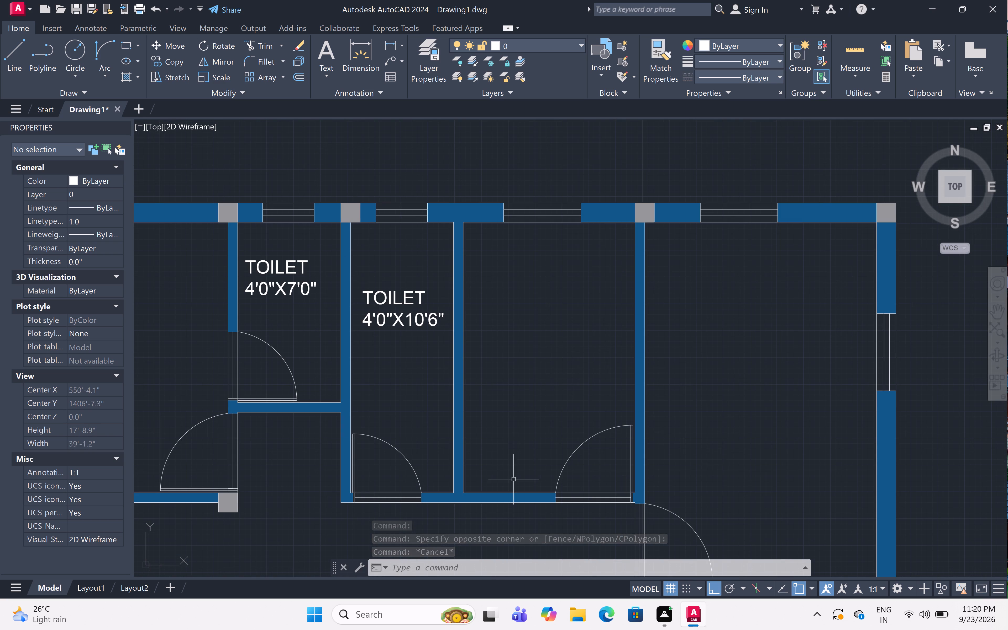
pyautogui.write('L')
pyautogui.press('space')
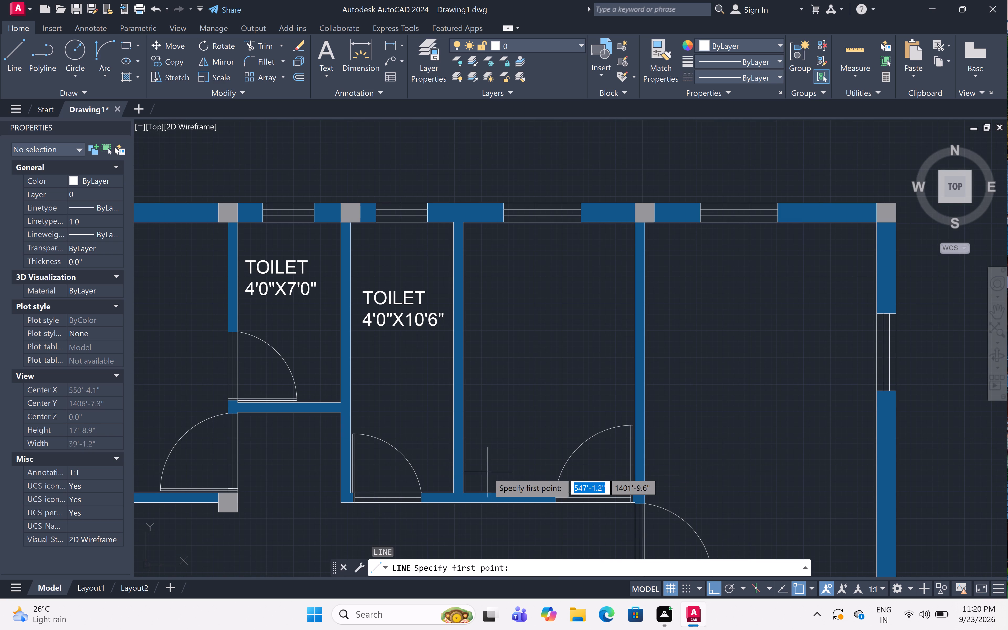
pyautogui.click(503, 491)
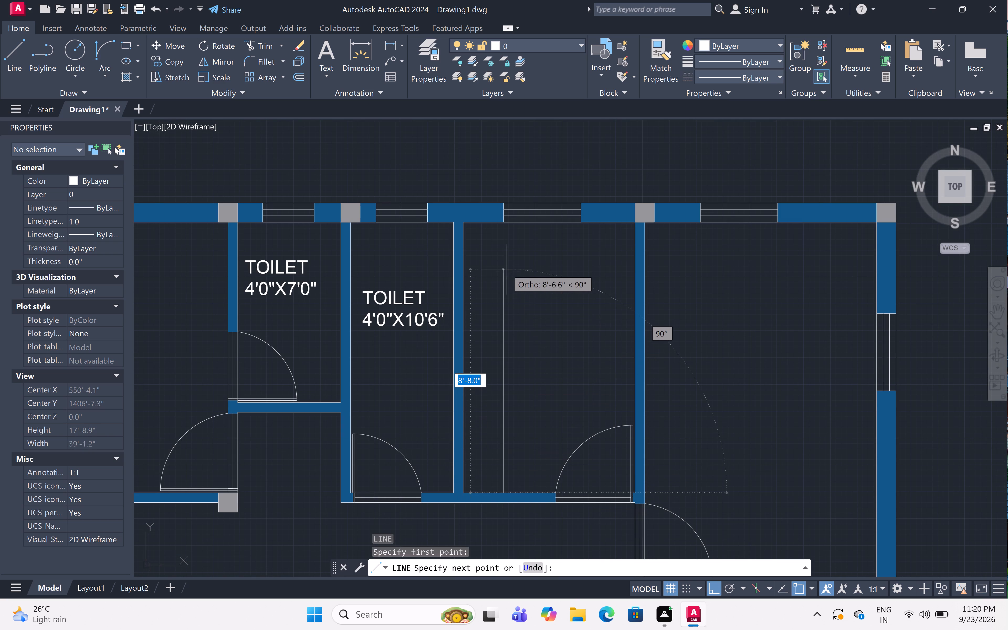
pyautogui.moveTo(503, 269); pyautogui.dragTo(506, 269)
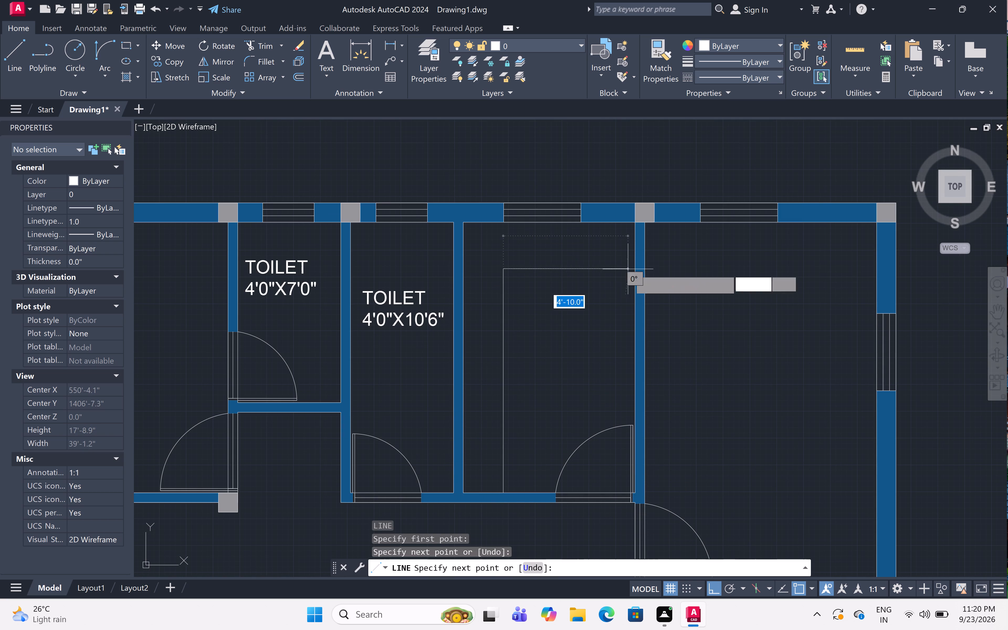
pyautogui.click(631, 270)
pyautogui.press('Escape')
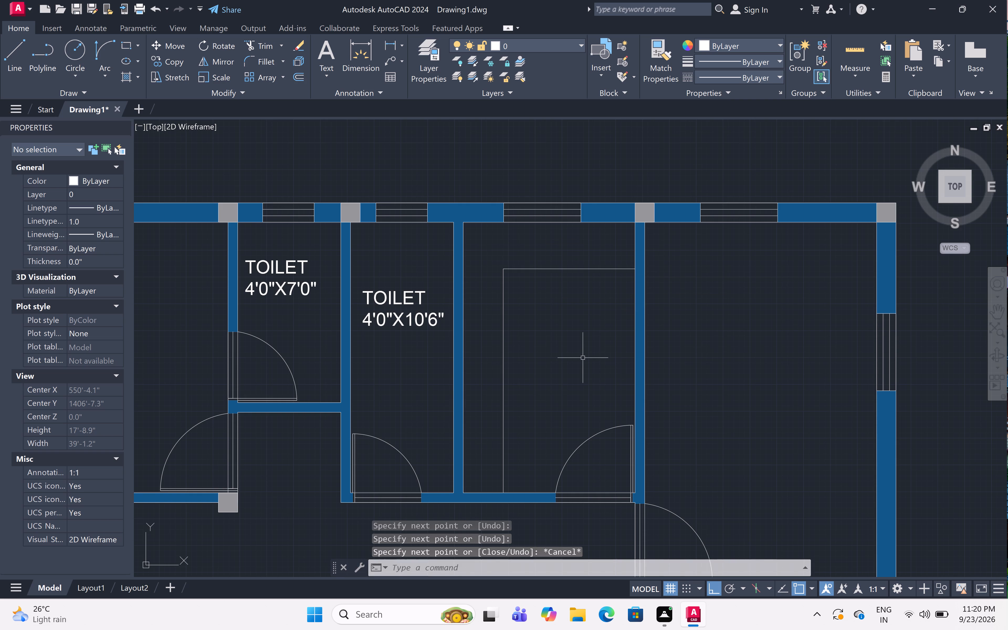
# Add a two-line multiline text label in the room with the counter lines reading KITCHEN and 6'8"X10'6".
pyautogui.write('MT')
pyautogui.press('space')
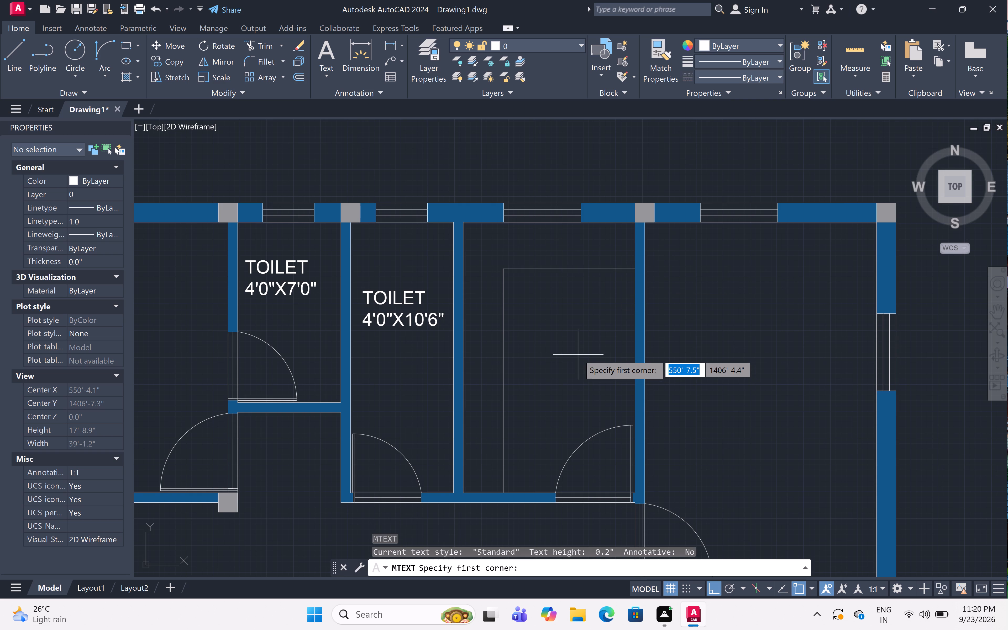
pyautogui.click(518, 318)
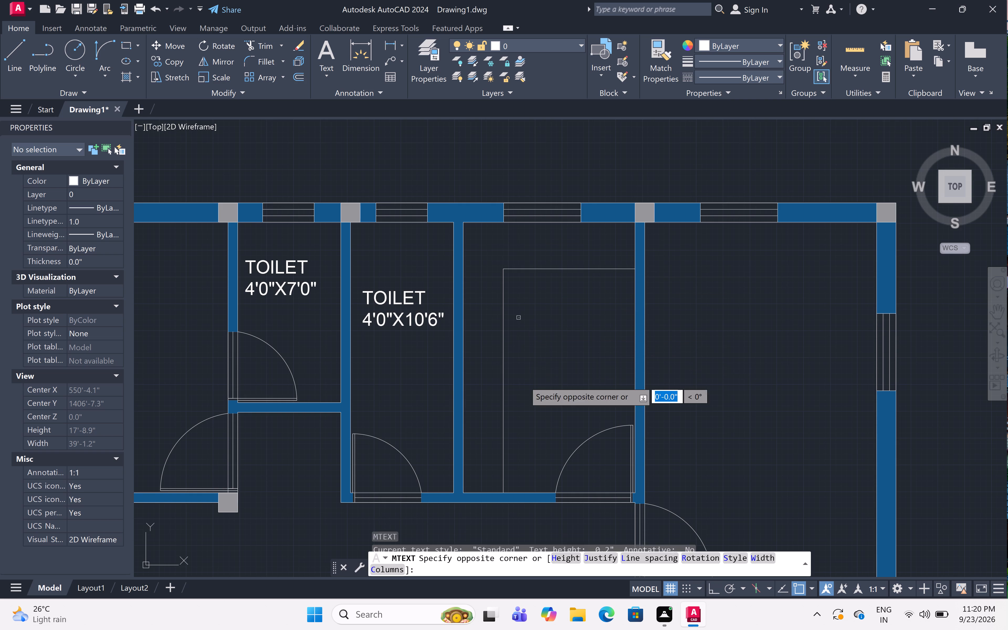
pyautogui.click(616, 379)
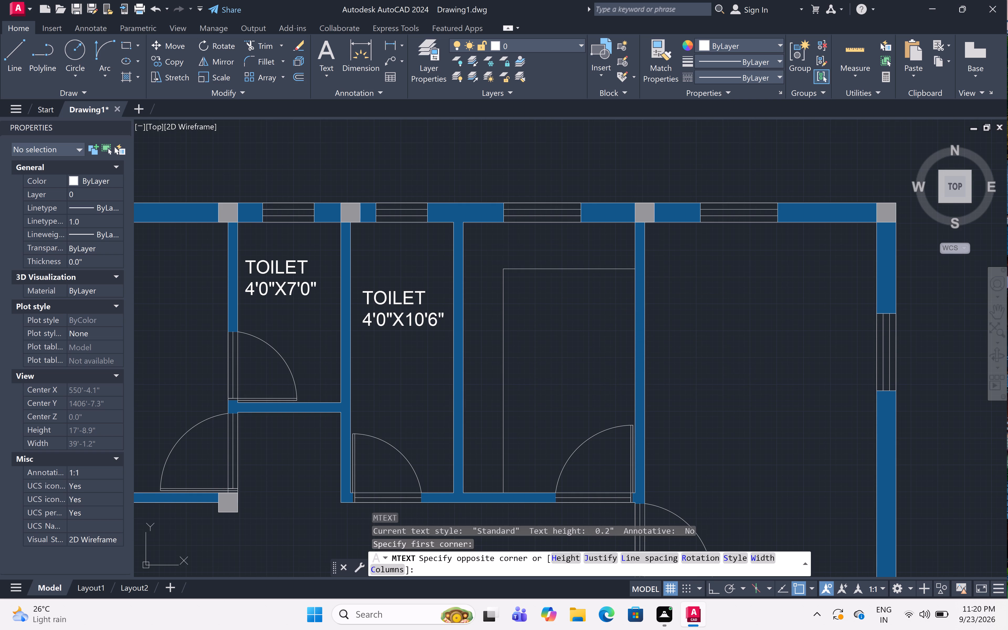
pyautogui.write('KITCHEN')
pyautogui.press('Return')
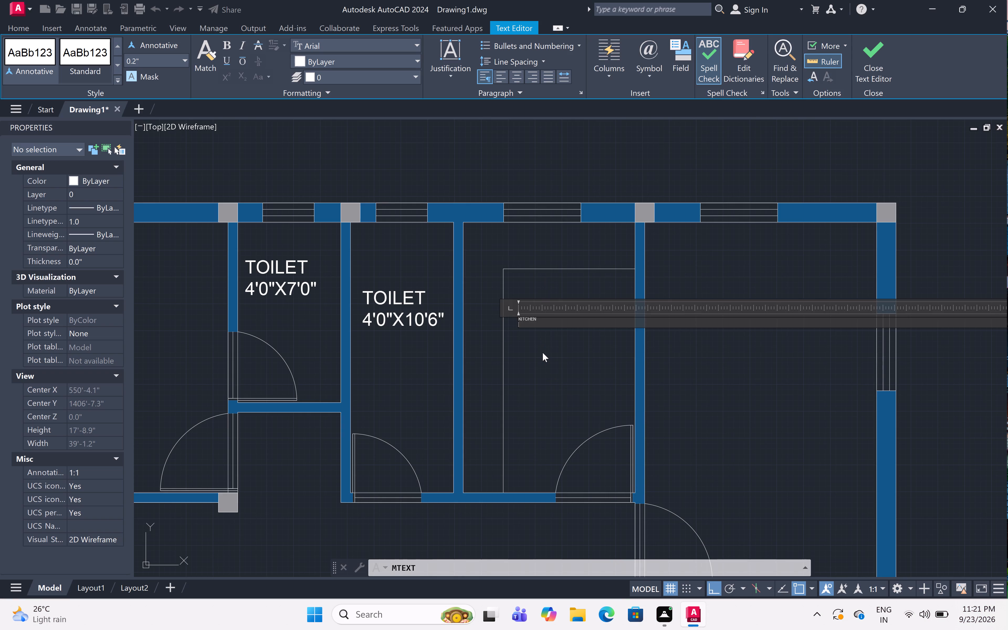
pyautogui.write("6'8")
pyautogui.hotkey('shift', '"')
pyautogui.write("X10'6")
pyautogui.hotkey('shift', '"')
pyautogui.click(552, 344)
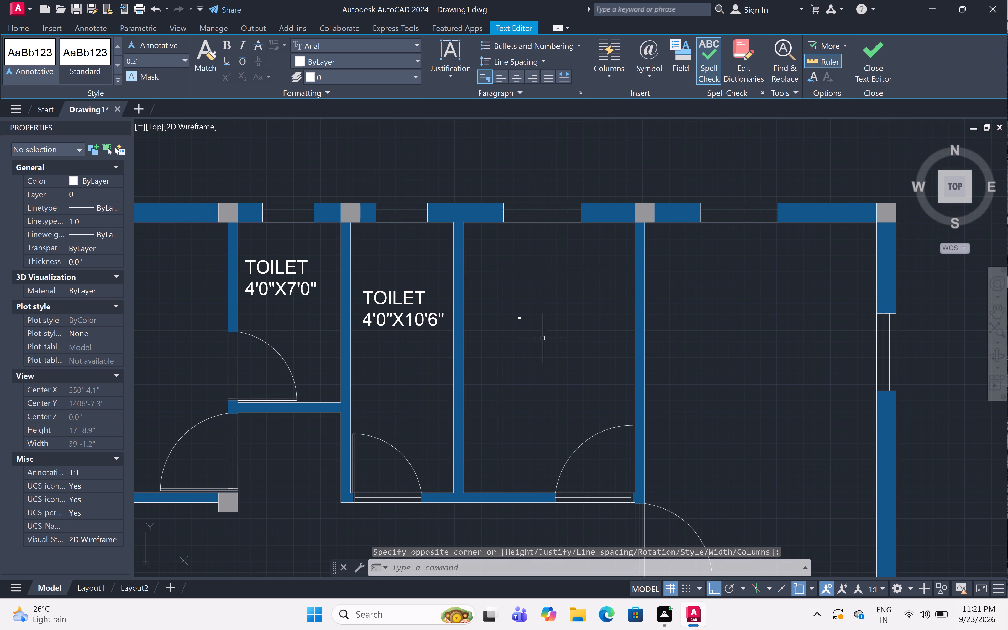
# Set the KITCHEN label's text height to 6".
pyautogui.click(509, 312)
pyautogui.click(547, 341)
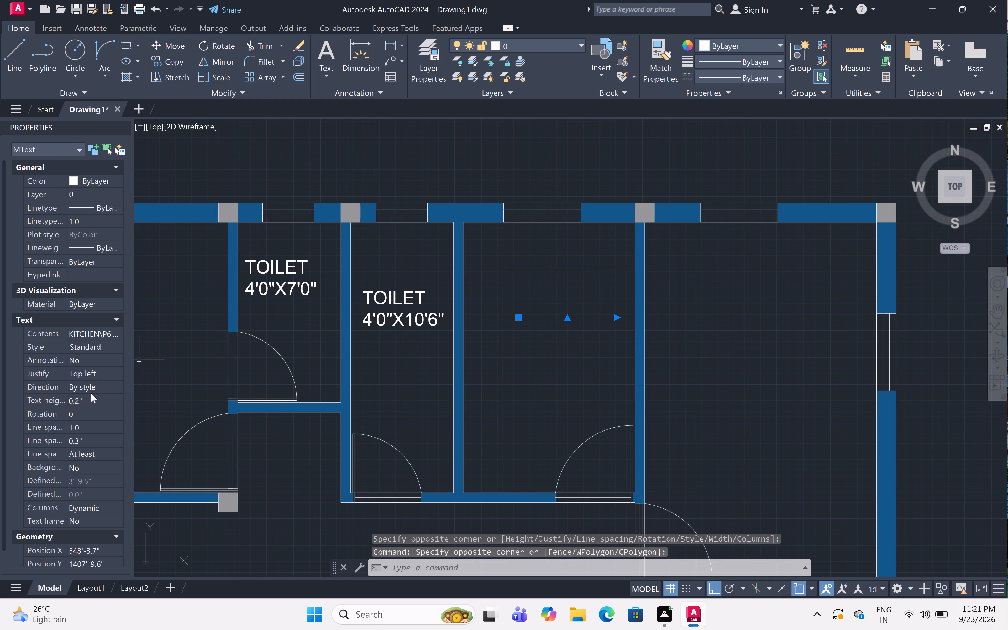
pyautogui.click(102, 399)
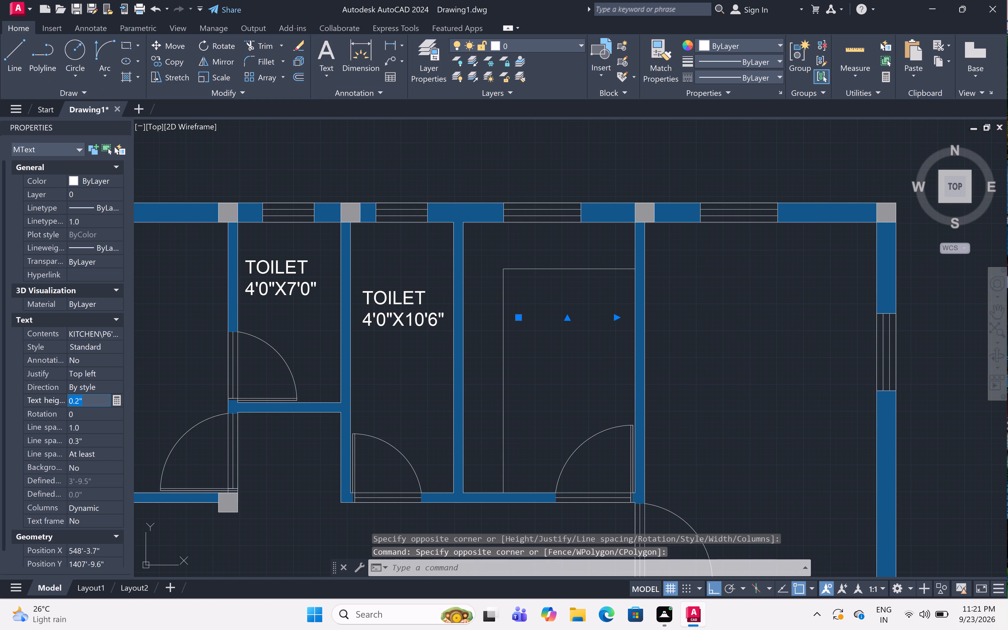
pyautogui.press('BackSpace')
pyautogui.press('6')
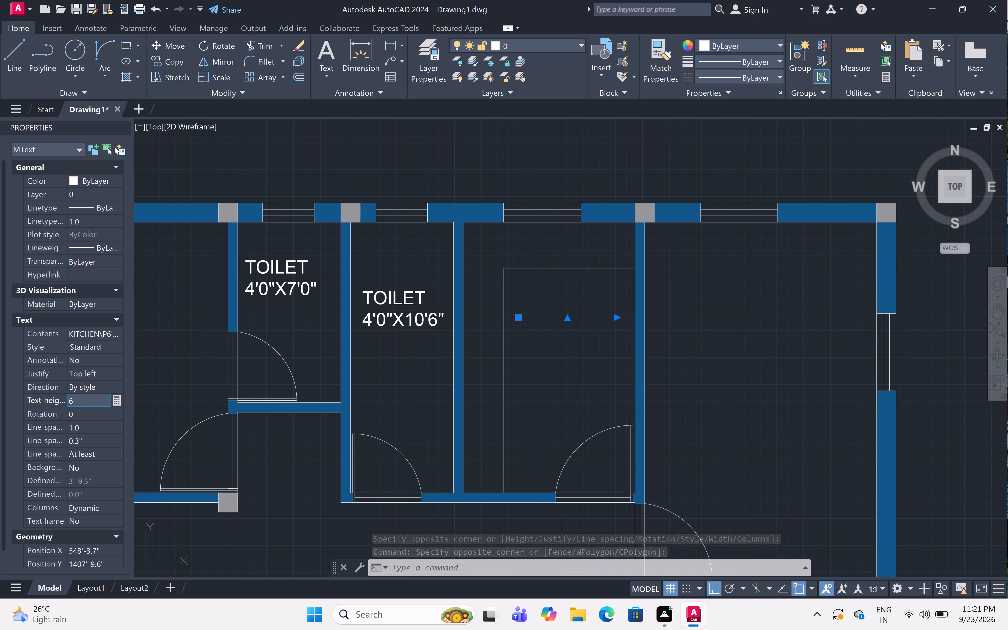
pyautogui.hotkey('shift', '"')
pyautogui.click(534, 369)
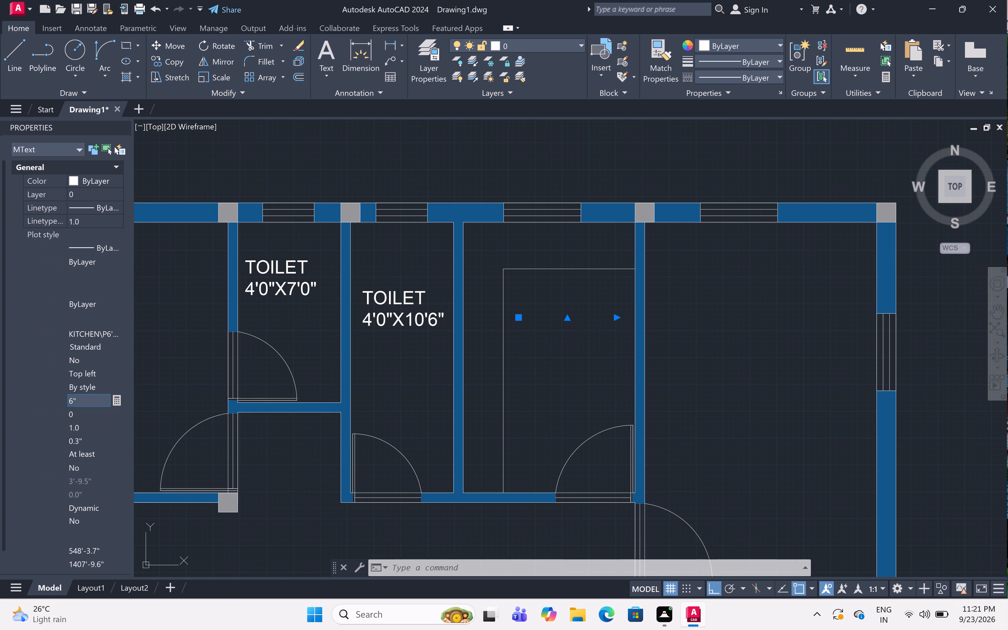
pyautogui.press('Escape')
pyautogui.press('Escape')
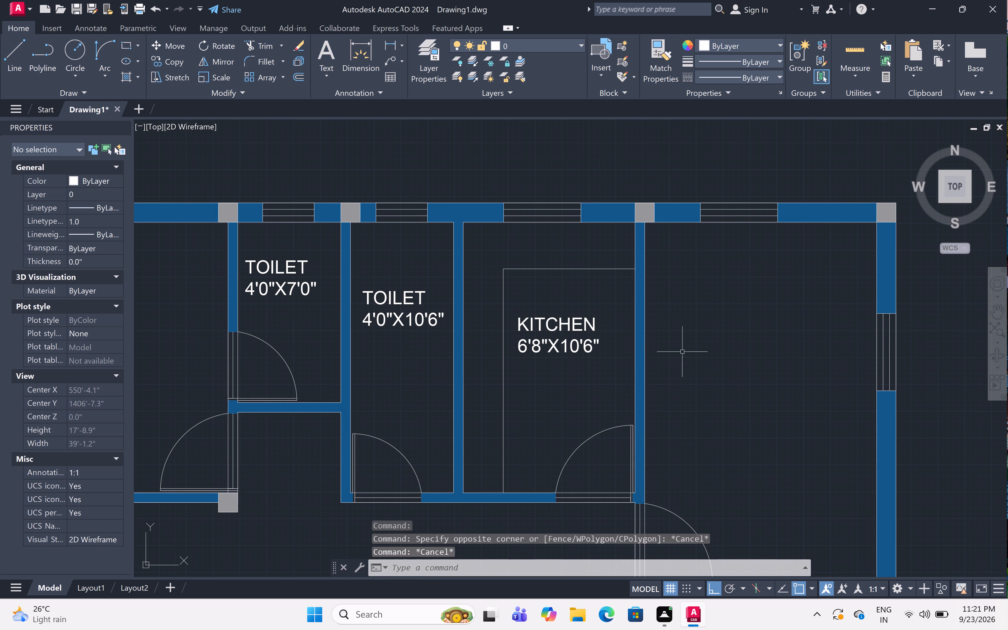
# Add a two-line multiline text label in the room right of the kitchen reading BED ROOM and 9'0"X14'0".
pyautogui.scroll(-2, 686, 352)
pyautogui.moveTo(703, 377); pyautogui.dragTo(666, 306, button='middle')
pyautogui.scroll(2, 669, 307)
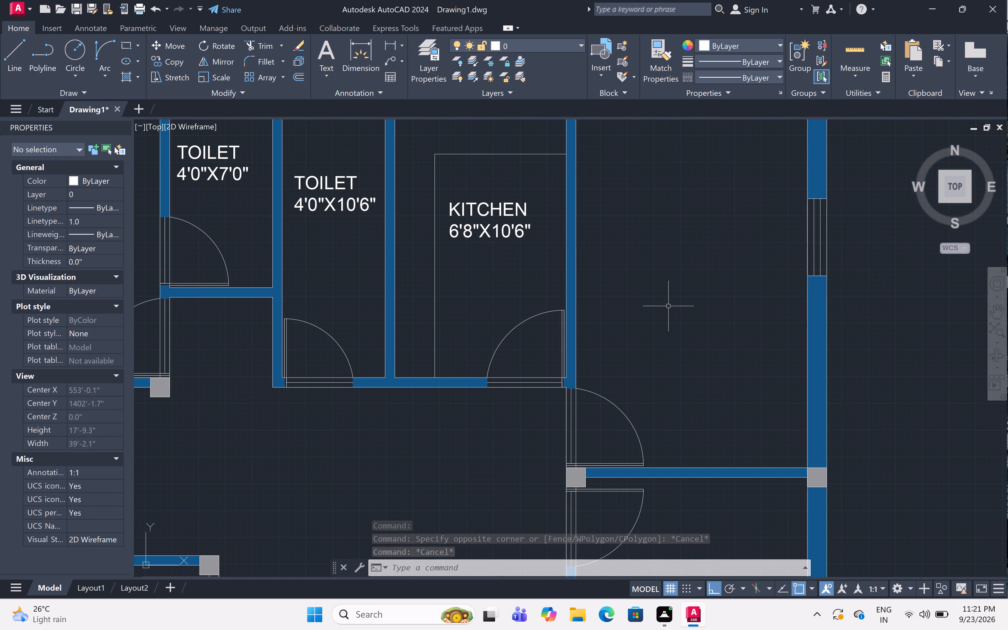
pyautogui.write('MT')
pyautogui.press('space')
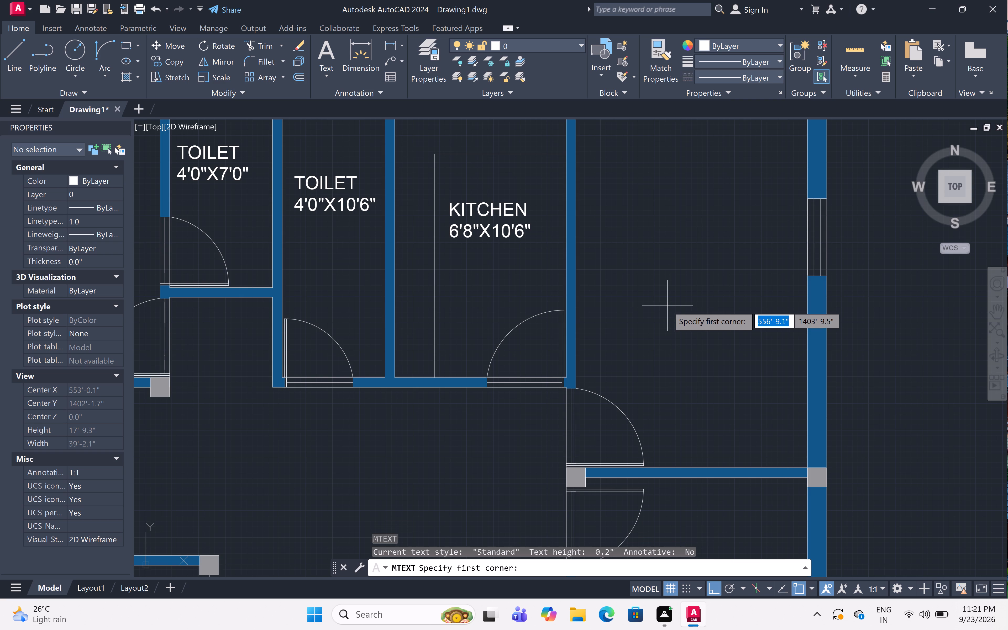
pyautogui.click(619, 253)
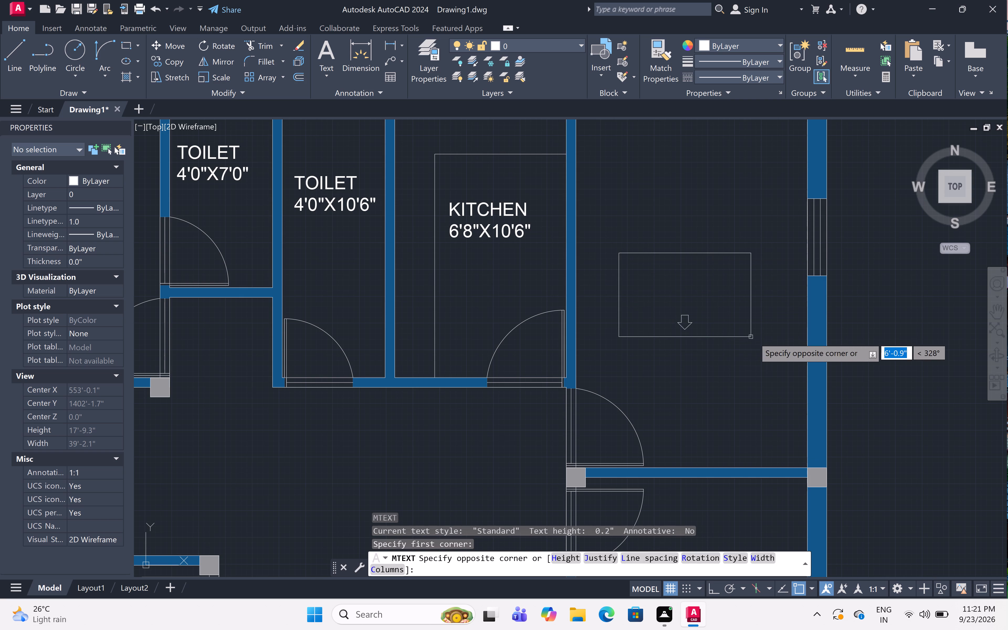
pyautogui.click(757, 338)
pyautogui.write('BED')
pyautogui.press('space')
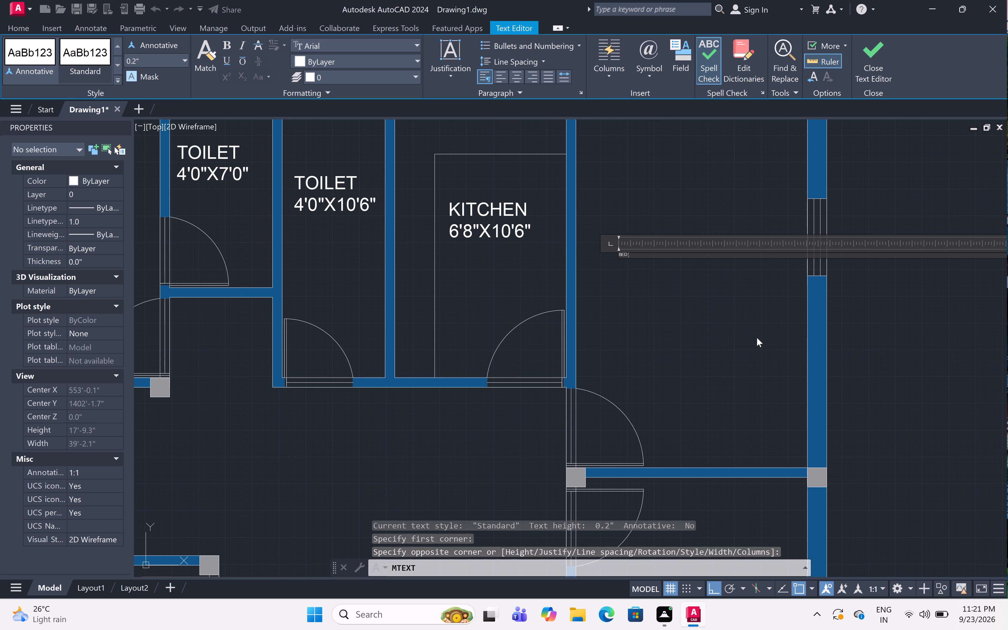
pyautogui.press('space')
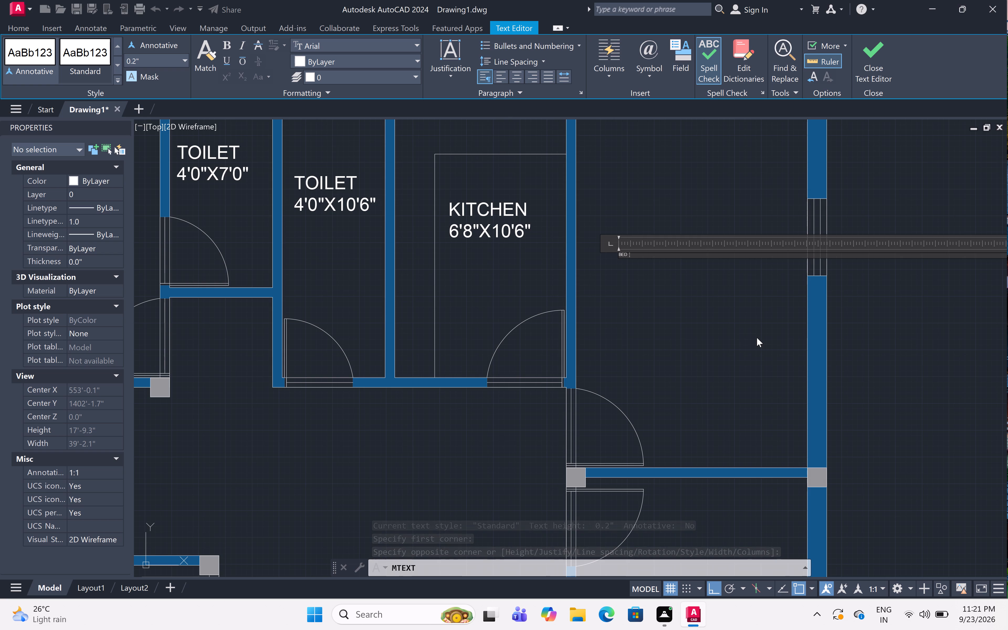
pyautogui.press('BackSpace')
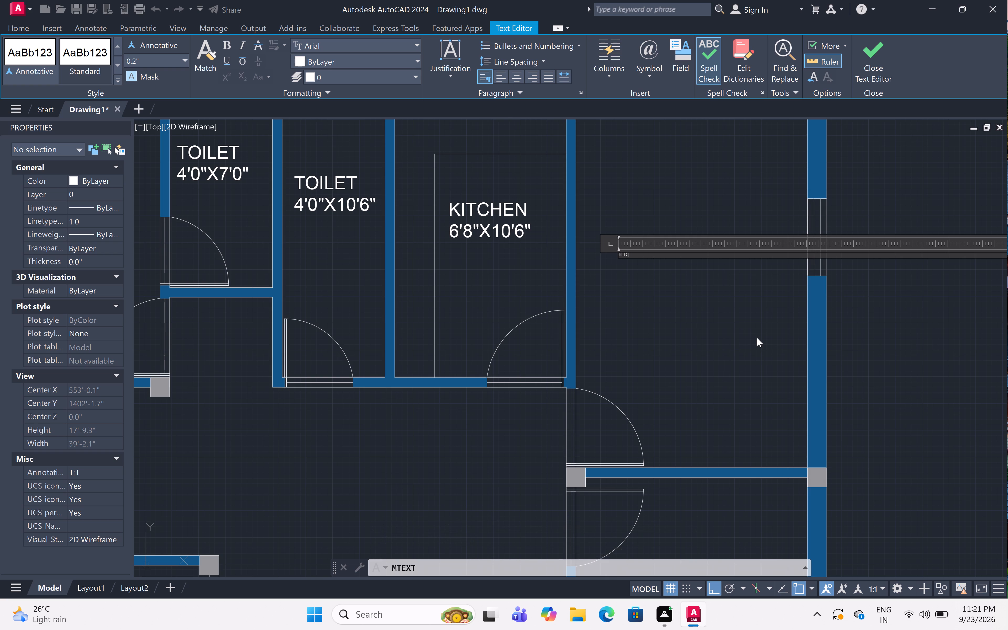
pyautogui.press('space')
pyautogui.write('ROOM')
pyautogui.press('Return')
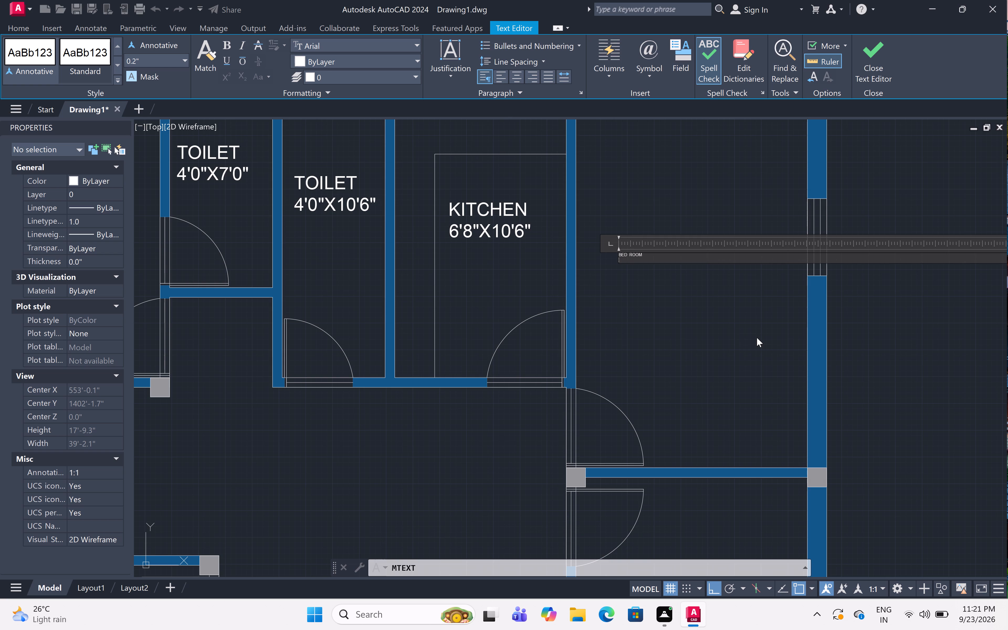
pyautogui.write('9\'0"')
pyautogui.write('X14\'0"')
pyautogui.click(645, 301)
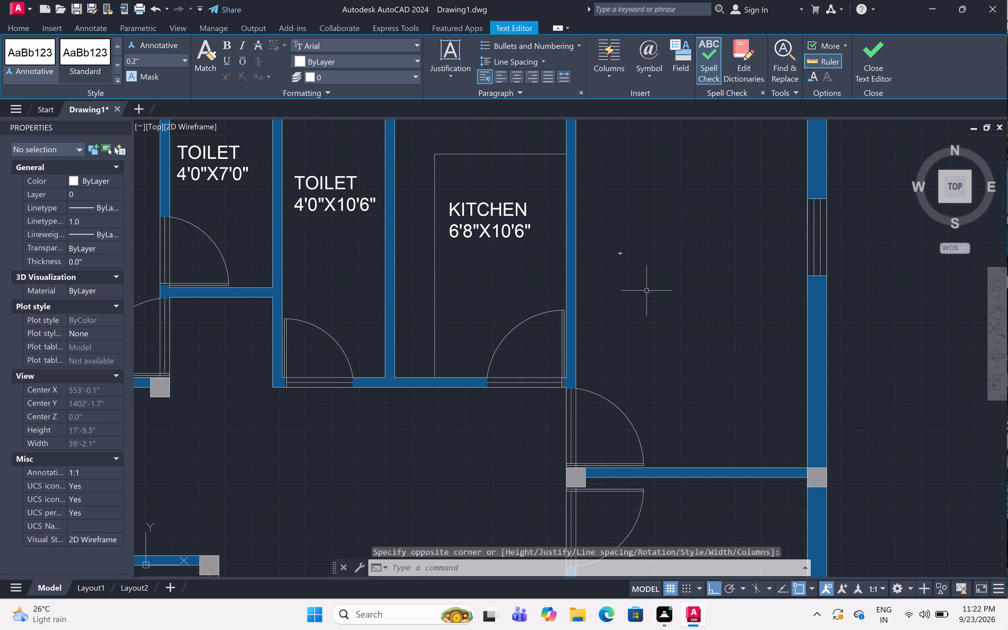
# Set the 9'0"X14'0" BED ROOM label's text height to 6".
pyautogui.click(595, 235)
pyautogui.click(677, 296)
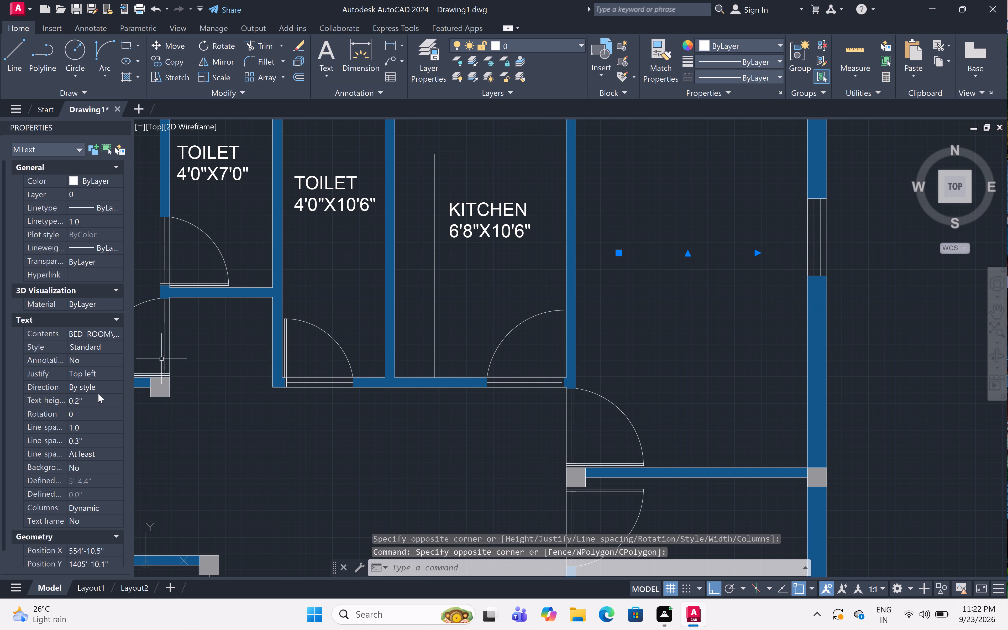
pyautogui.click(96, 397)
pyautogui.press('BackSpace')
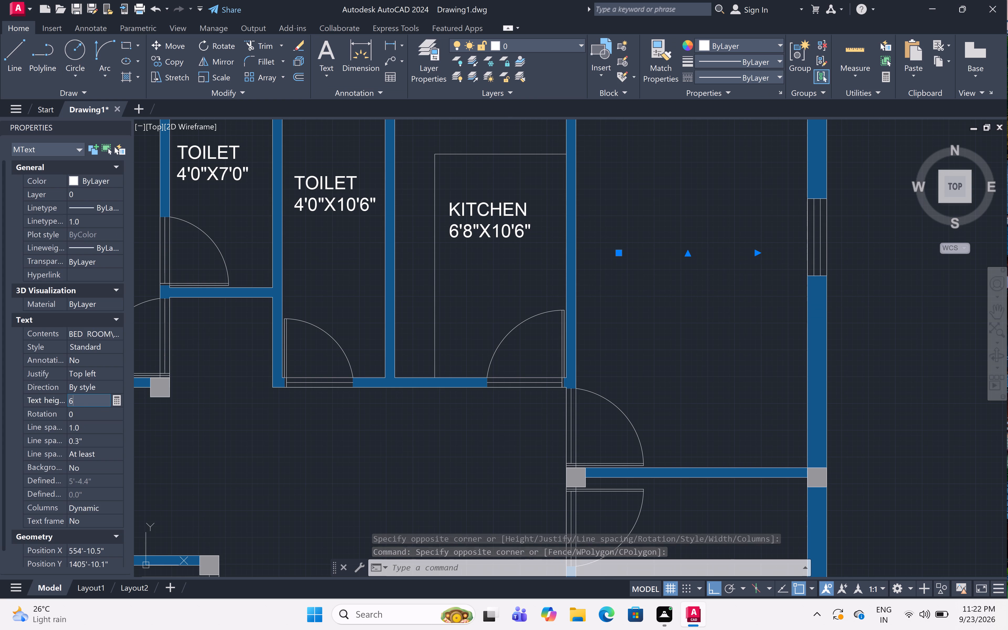
pyautogui.press('6')
pyautogui.hotkey('shift', '"')
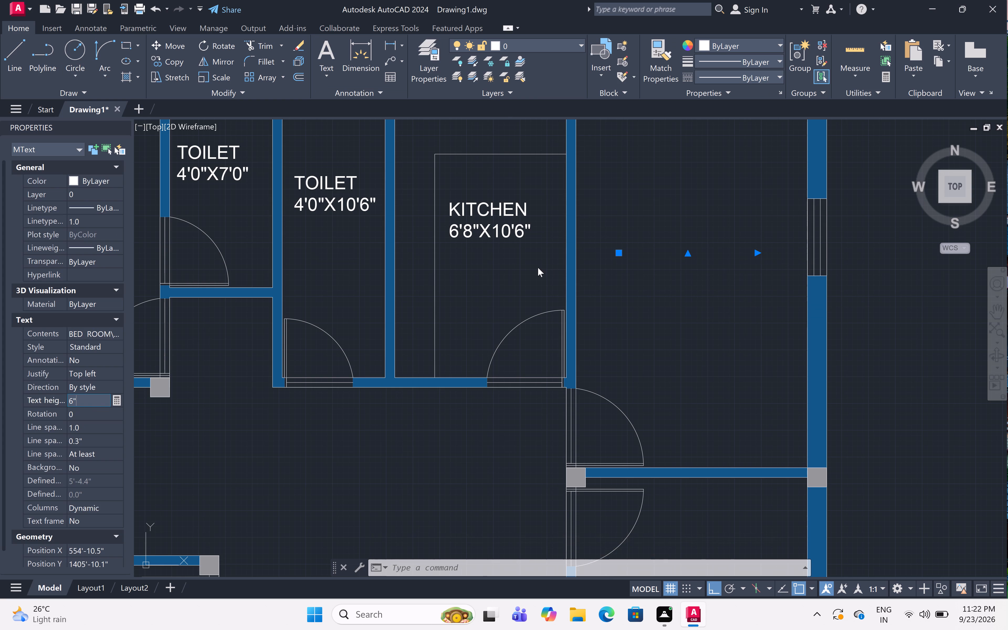
pyautogui.click(686, 325)
pyautogui.press('Escape')
pyautogui.press('Escape')
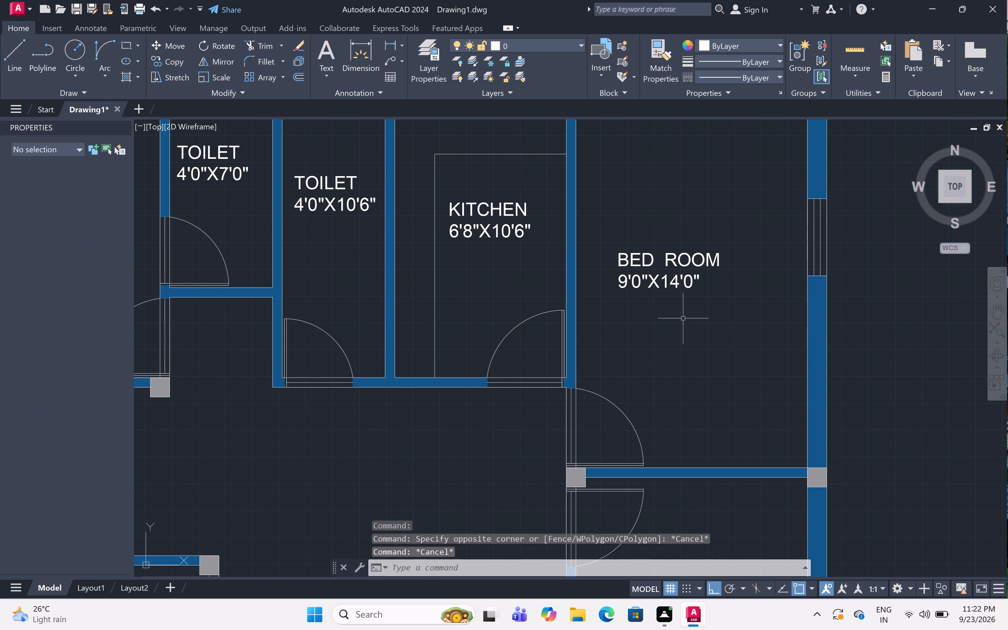
# Add a two-line multiline text label in the lower-right room of the plan reading BED ROOM and 9'0"X13'11".
pyautogui.scroll(-4, 681, 316)
pyautogui.scroll(3, 687, 389)
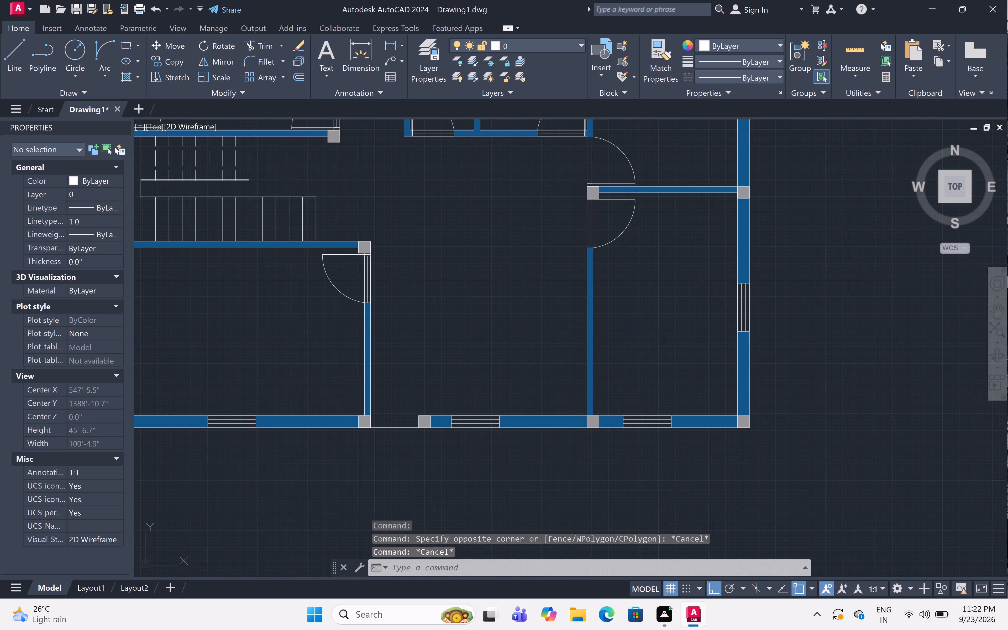
pyautogui.write('MT')
pyautogui.press('space')
pyautogui.click(626, 275)
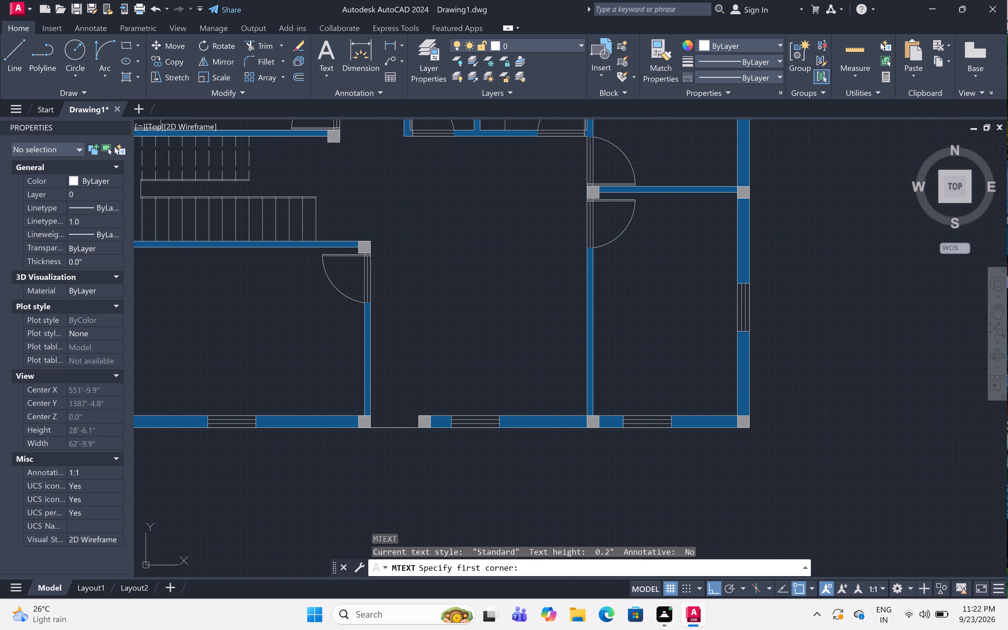
pyautogui.click(706, 319)
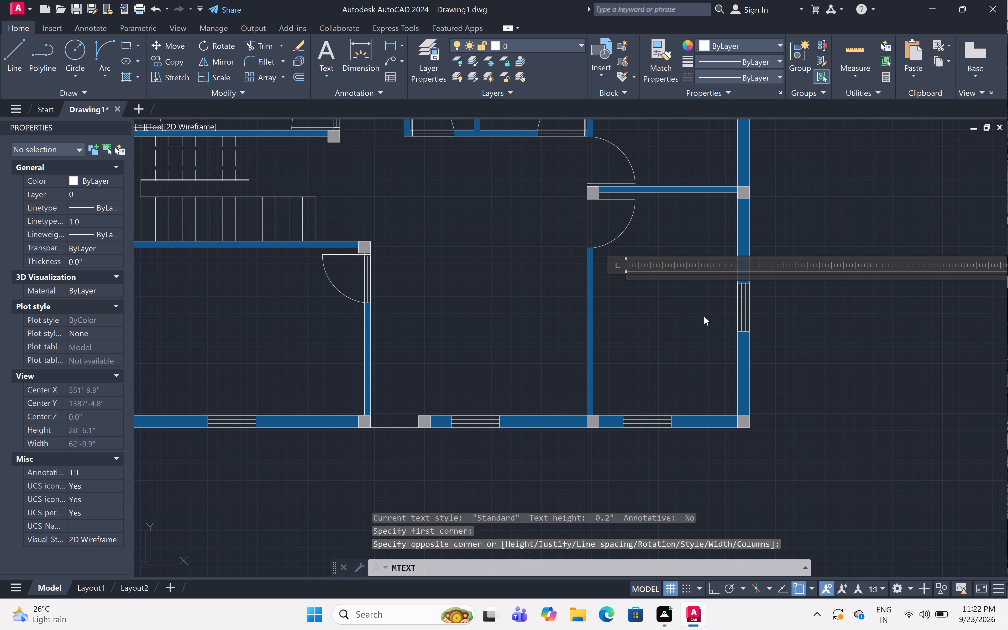
pyautogui.write('BRD')
pyautogui.press('BackSpace')
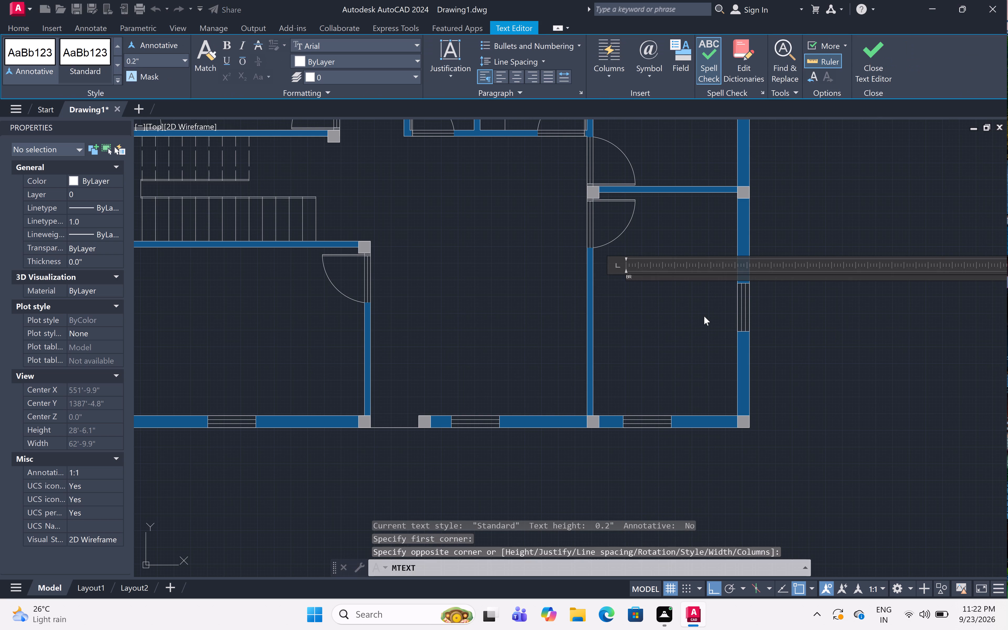
pyautogui.press('BackSpace')
pyautogui.write('ED ROOM')
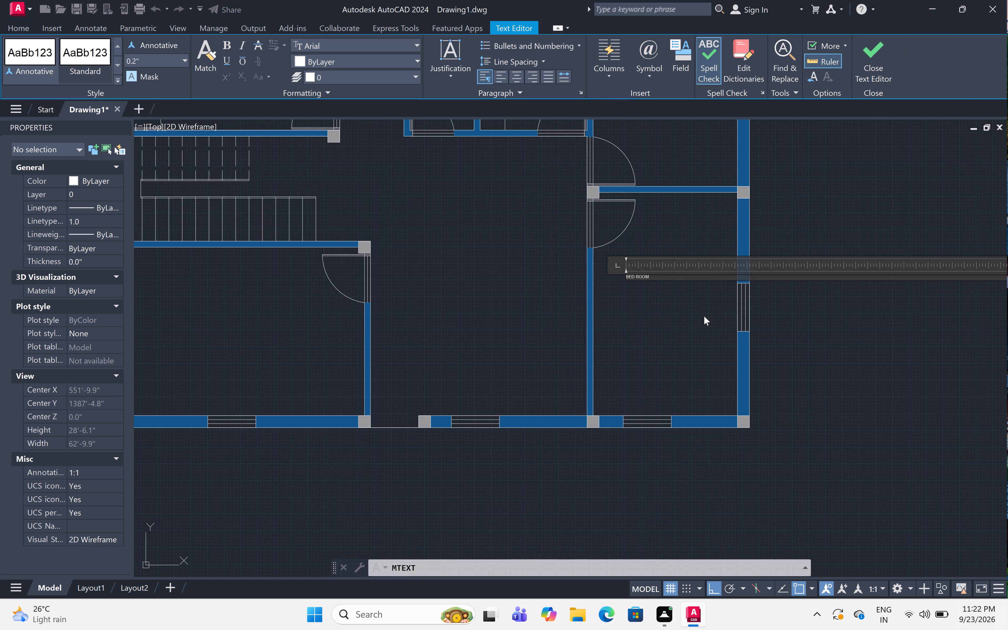
pyautogui.press('Return')
pyautogui.press('9')
pyautogui.write('\'0"')
pyautogui.write("X13'")
pyautogui.write('11')
pyautogui.hotkey('shift', '"')
pyautogui.click(631, 301)
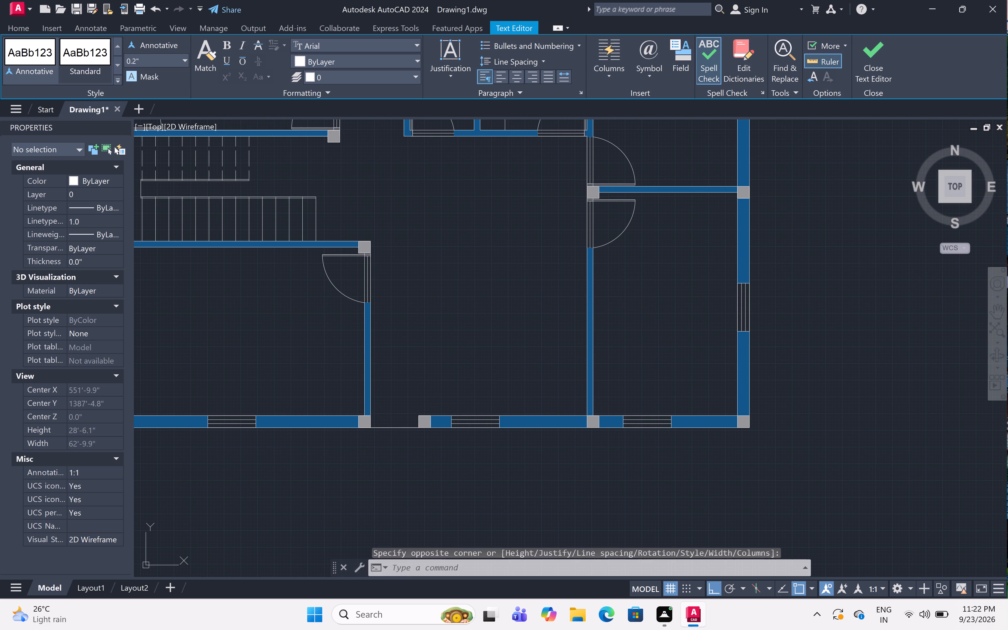
# Set the 9'0"X13'11" BED ROOM label's text height to 6".
pyautogui.click(609, 260)
pyautogui.click(647, 298)
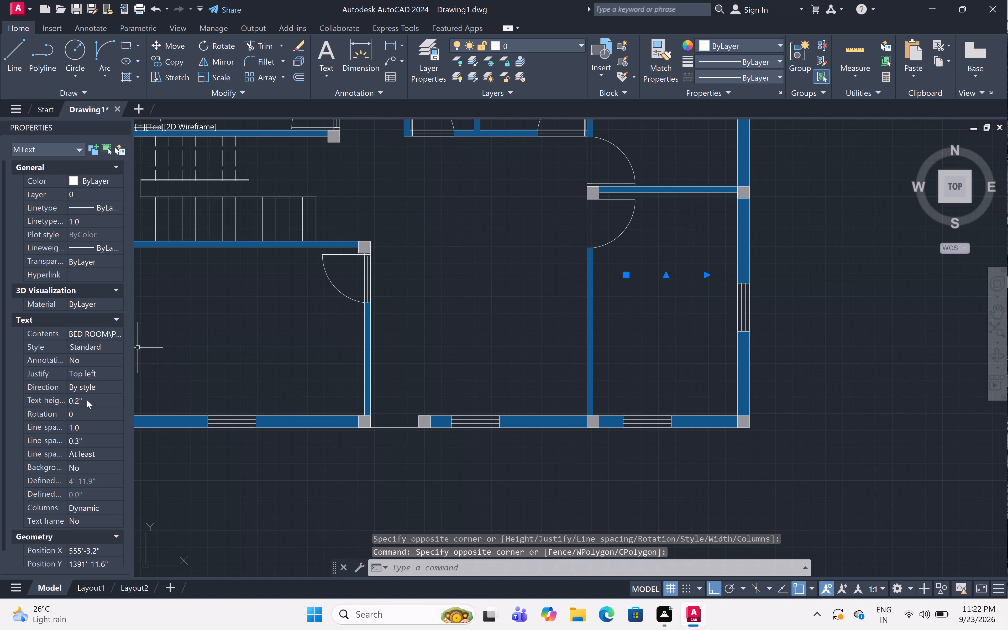
pyautogui.click(87, 398)
pyautogui.press('BackSpace')
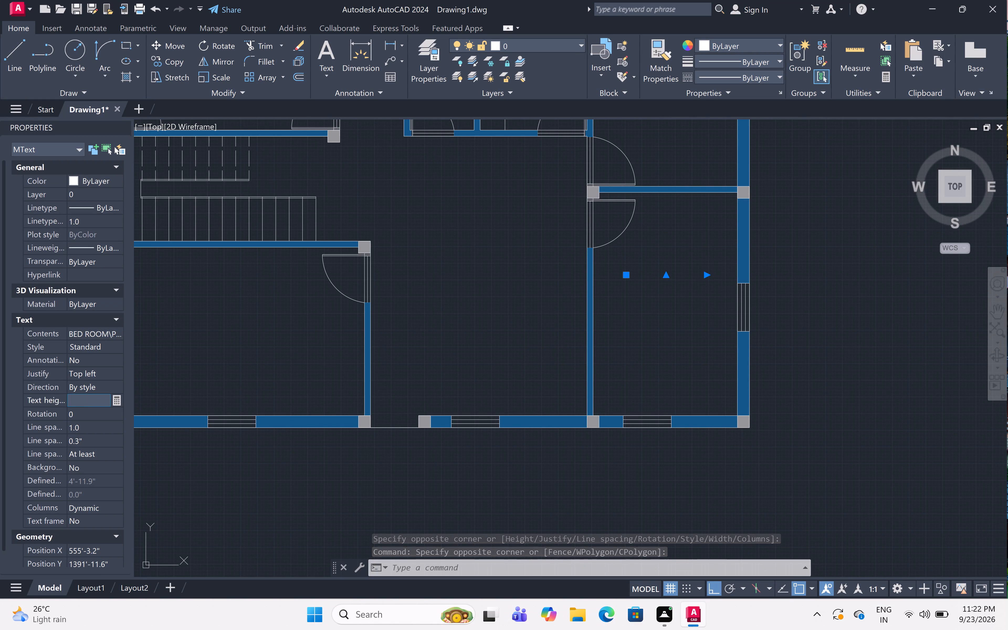
pyautogui.press('6')
pyautogui.hotkey('shift', '"')
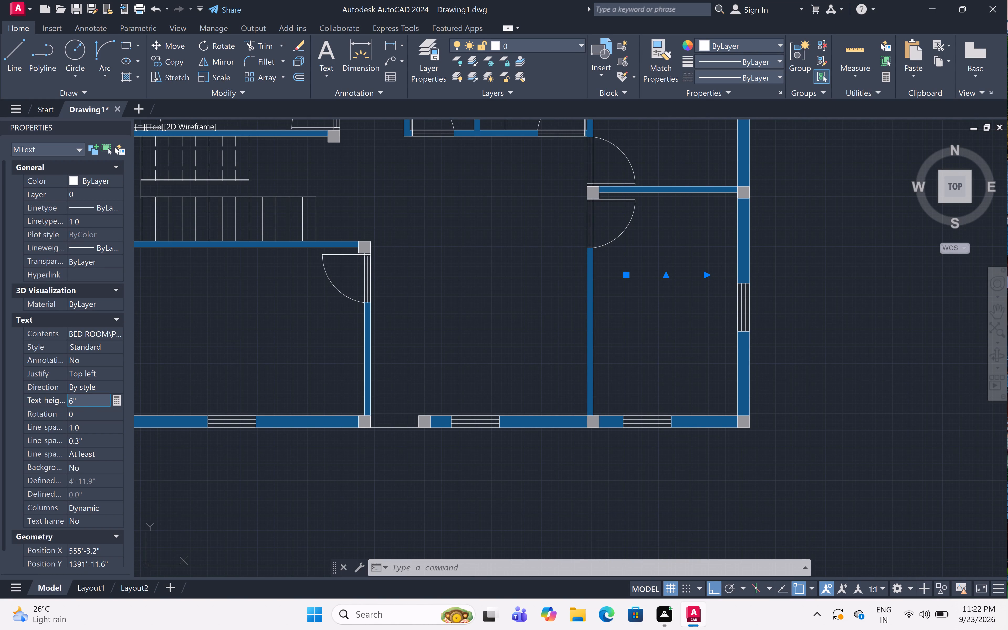
pyautogui.click(651, 365)
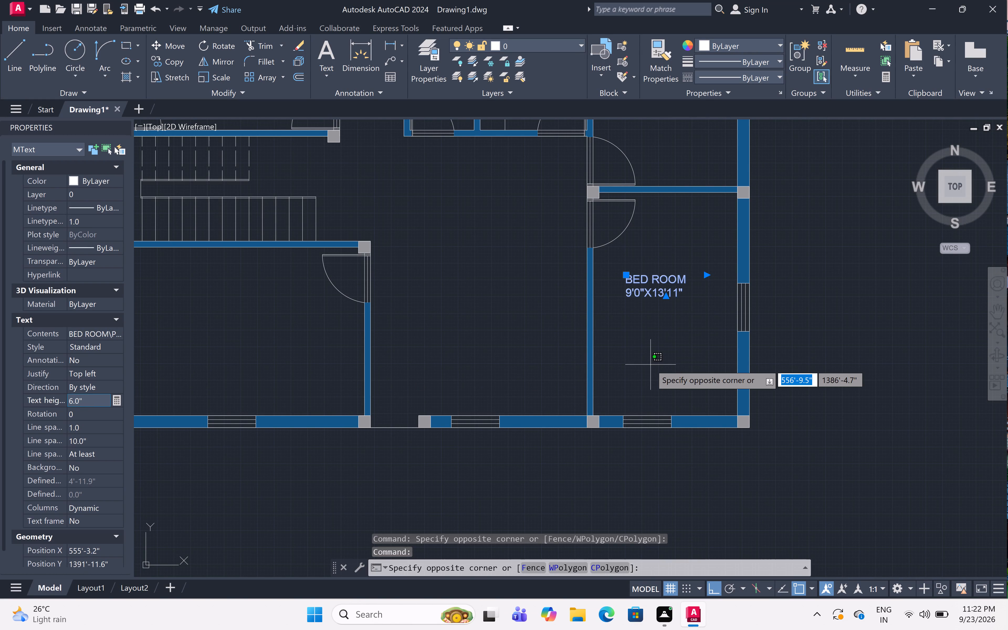
pyautogui.press('Escape')
pyautogui.press('Escape')
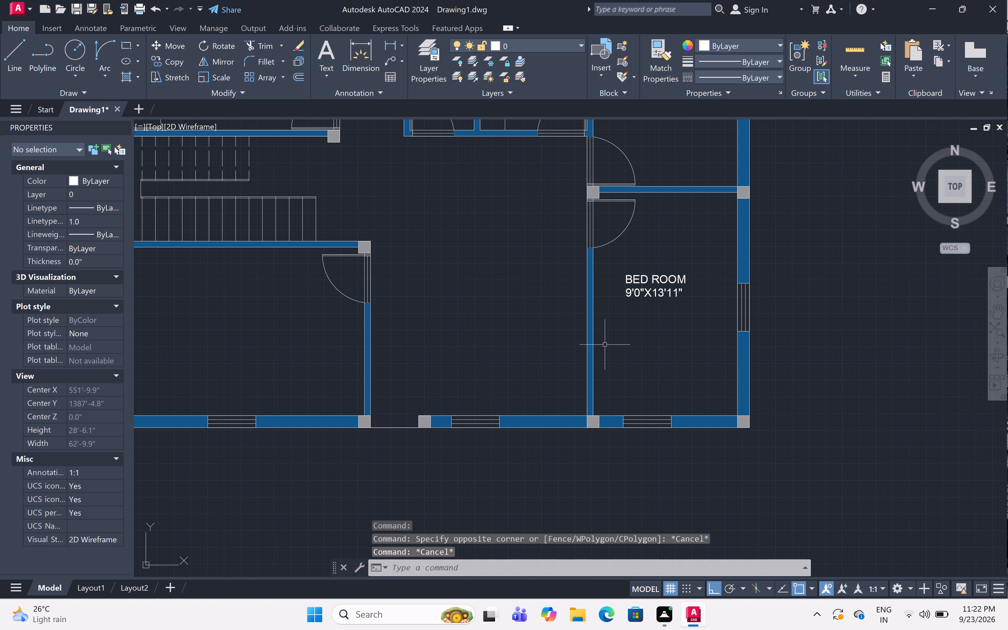
# Add a two-line multiline text label in the central open area below the kitchen reading COMMON HALL and 13'7"X12'6".
pyautogui.scroll(2, 476, 196)
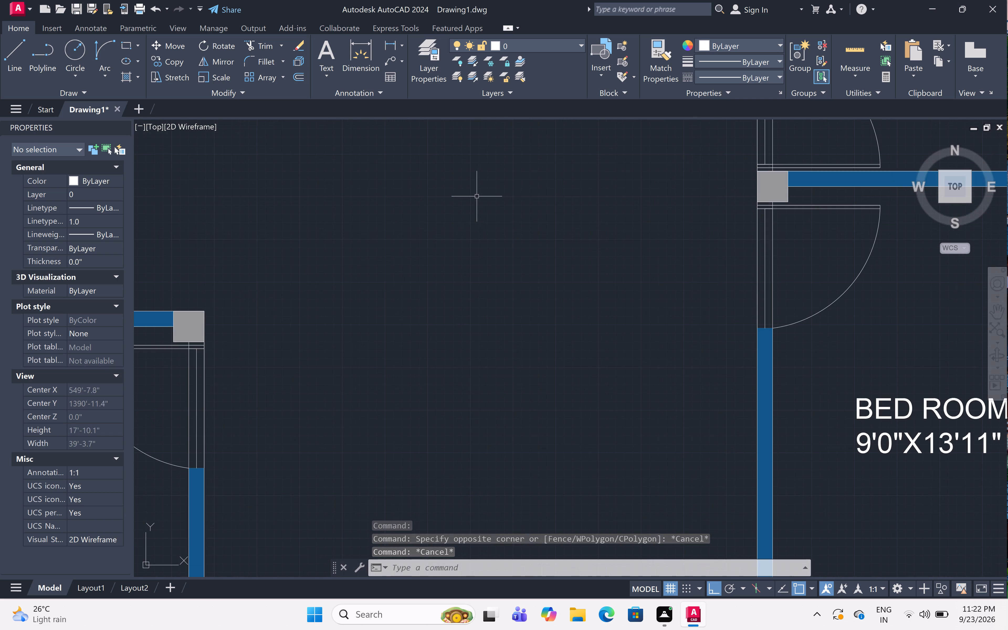
pyautogui.write('MT')
pyautogui.press('space')
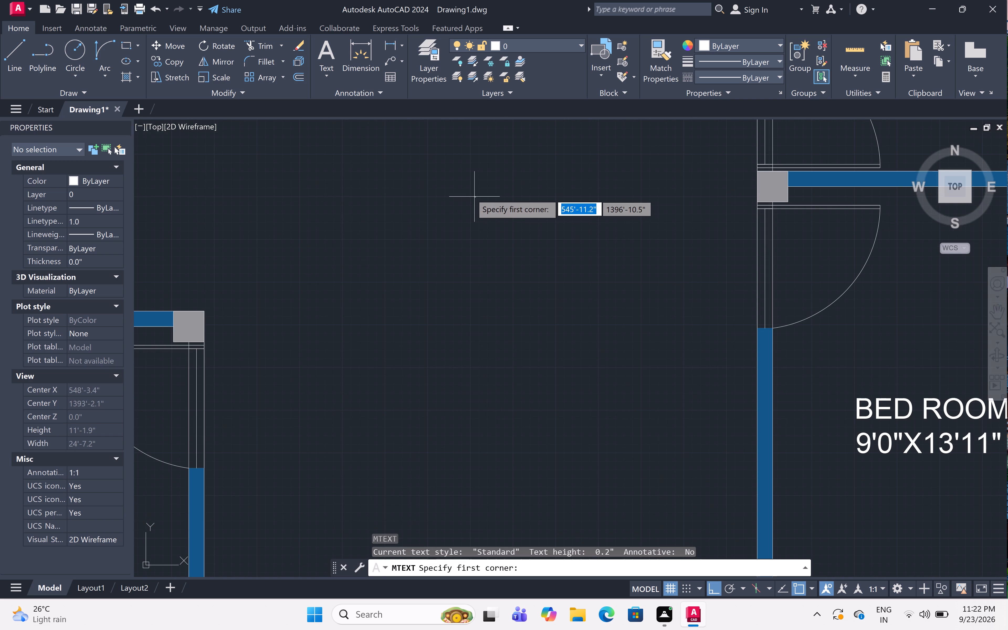
pyautogui.scroll(-2, 470, 195)
pyautogui.click(429, 224)
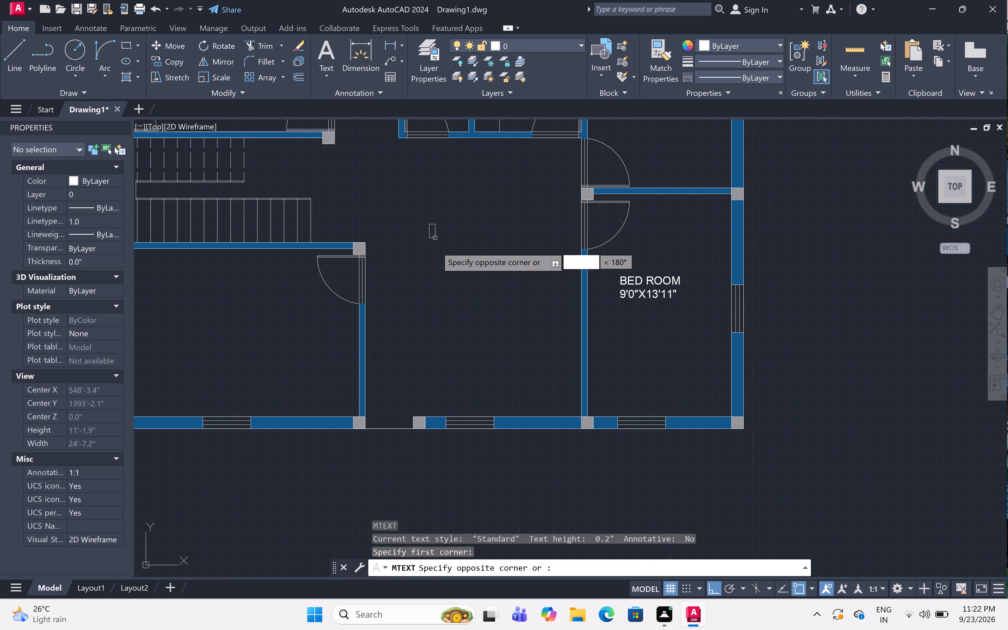
pyautogui.click(528, 272)
pyautogui.write('COMMON HALL')
pyautogui.press('BackSpace')
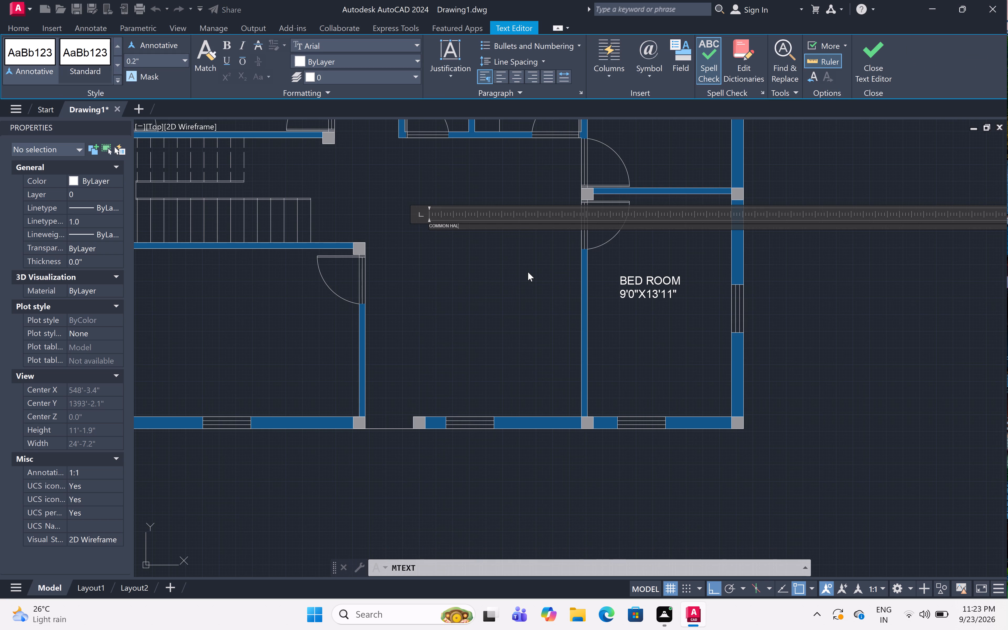
pyautogui.press('l')
pyautogui.press('Return')
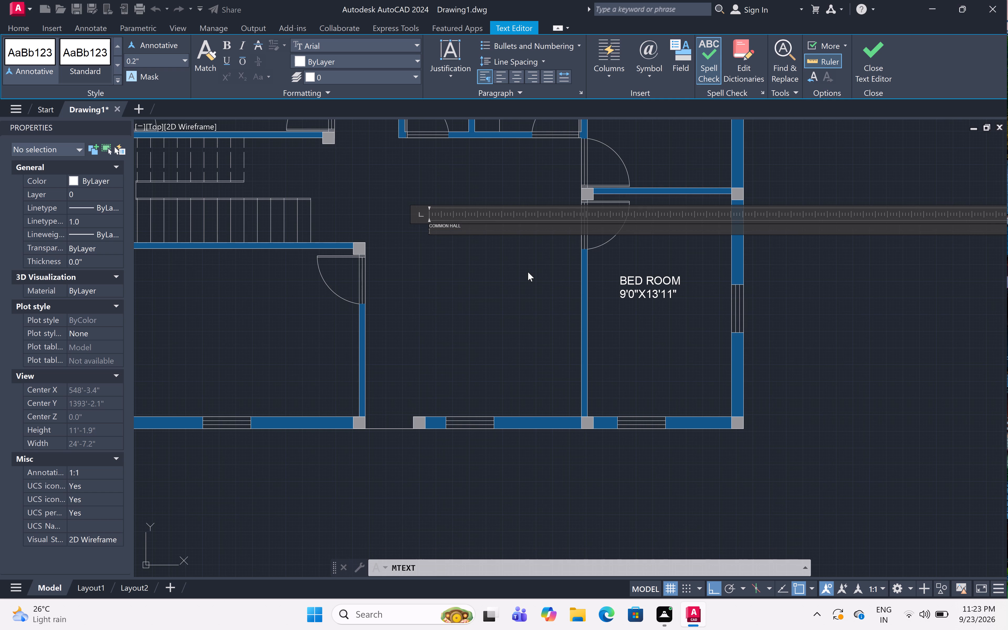
pyautogui.write('13')
pyautogui.write("'7")
pyautogui.hotkey('shift', '"')
pyautogui.write('X12')
pyautogui.write("'6")
pyautogui.hotkey('shift', '"')
pyautogui.click(458, 277)
# Set the COMMON HALL label's text height to 6".
pyautogui.moveTo(401, 205); pyautogui.dragTo(406, 209)
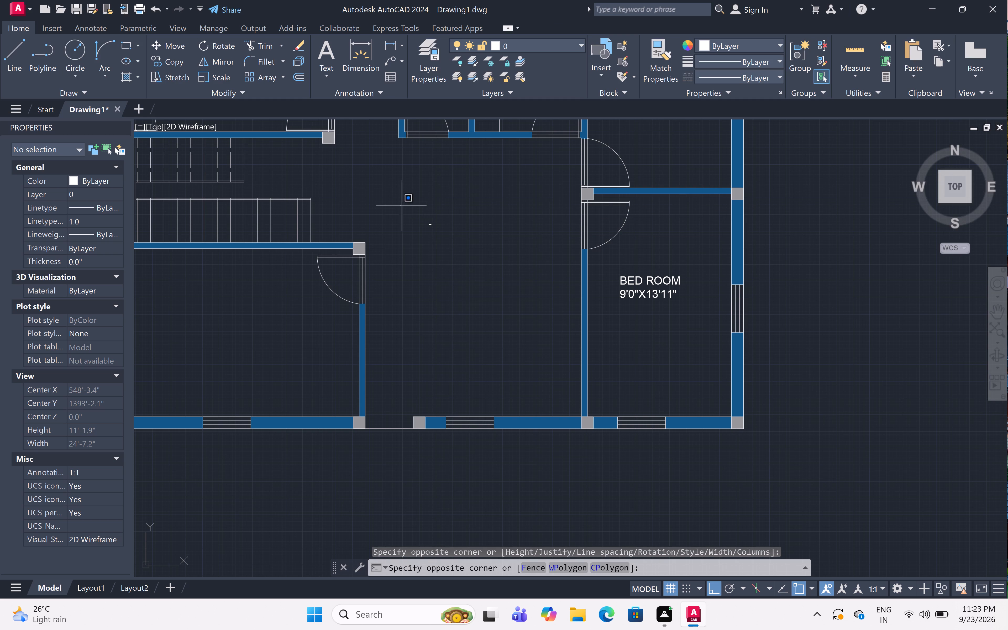
pyautogui.click(482, 250)
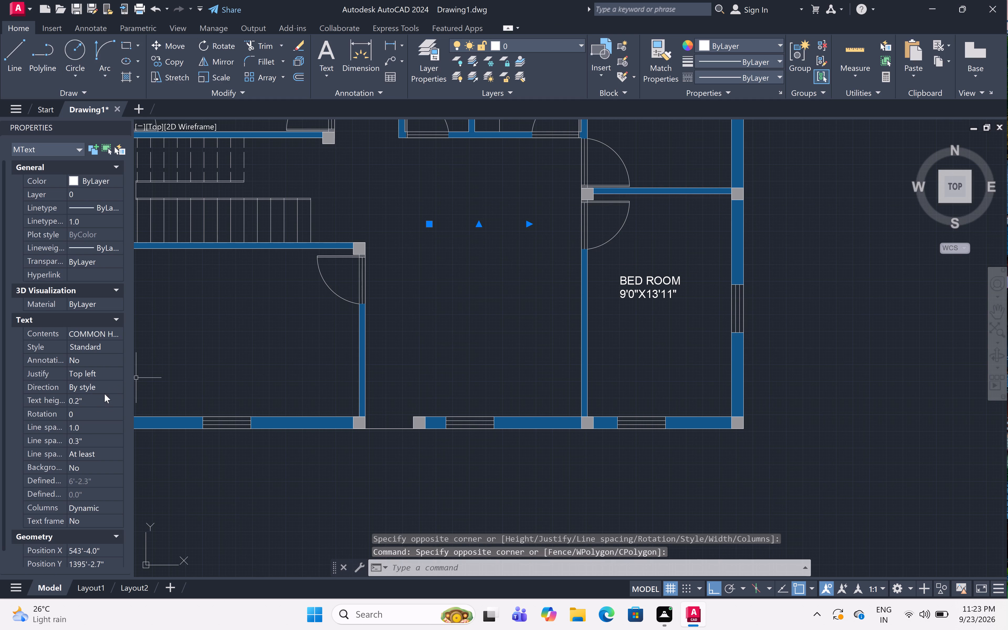
pyautogui.click(101, 399)
pyautogui.press('BackSpace')
pyautogui.press('BackSpace')
pyautogui.press('BackSpace')
pyautogui.press('BackSpace')
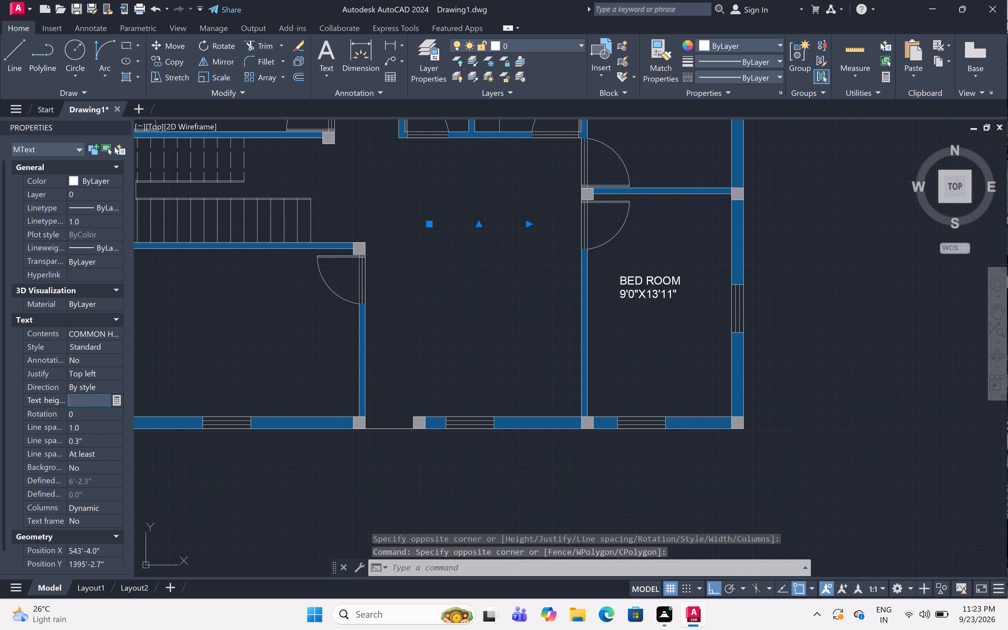
pyautogui.write('6"')
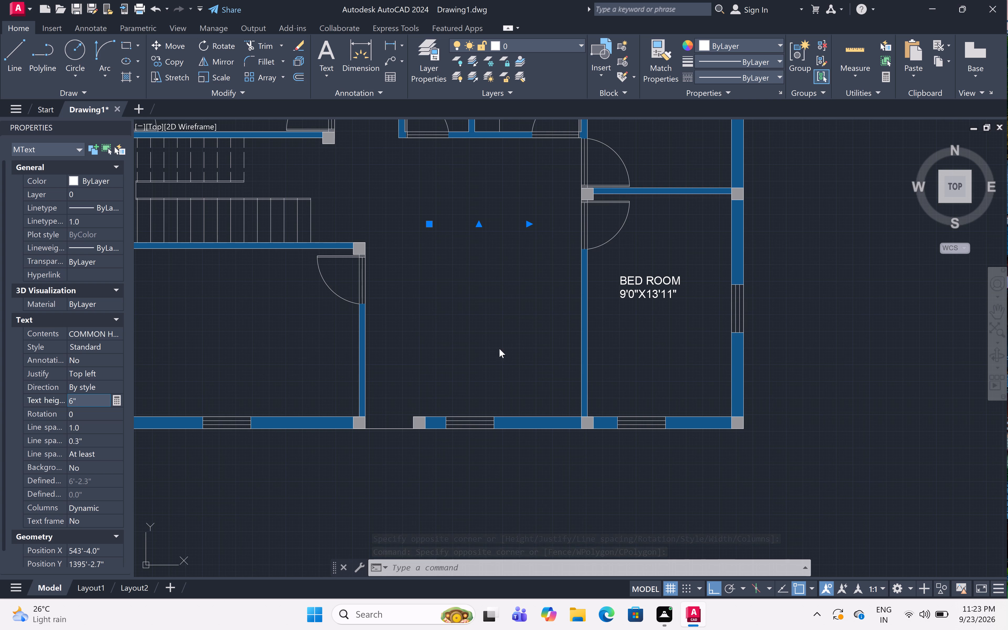
pyautogui.click(527, 339)
pyautogui.press('Escape')
pyautogui.press('Escape')
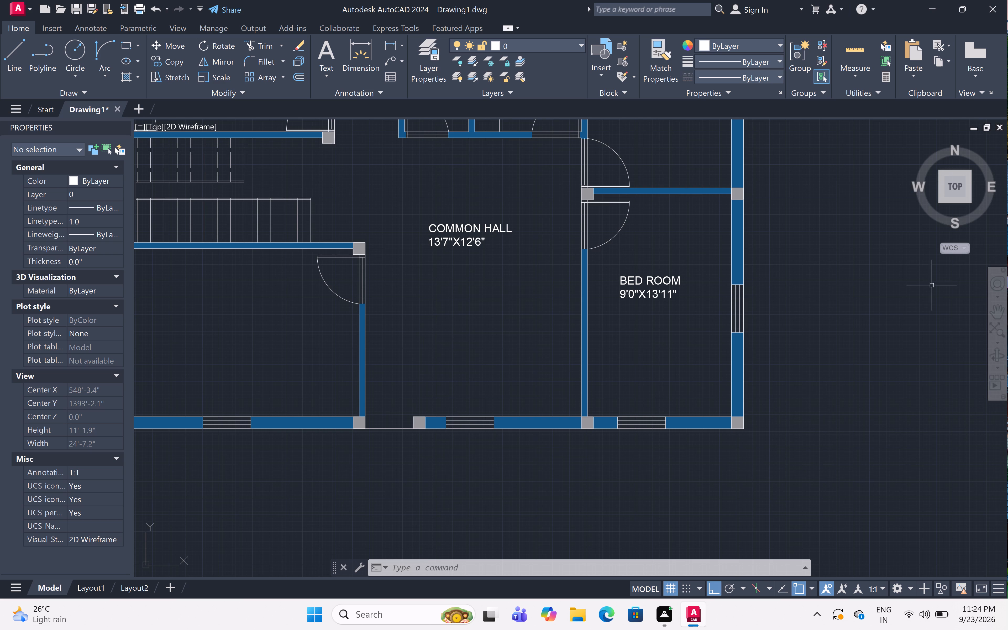
# Examine the whole floor plan and the placement of its room labels.
pyautogui.scroll(-2, 668, 216)
pyautogui.moveTo(666, 216); pyautogui.dragTo(657, 282, button='middle')
pyautogui.scroll(-1, 661, 249)
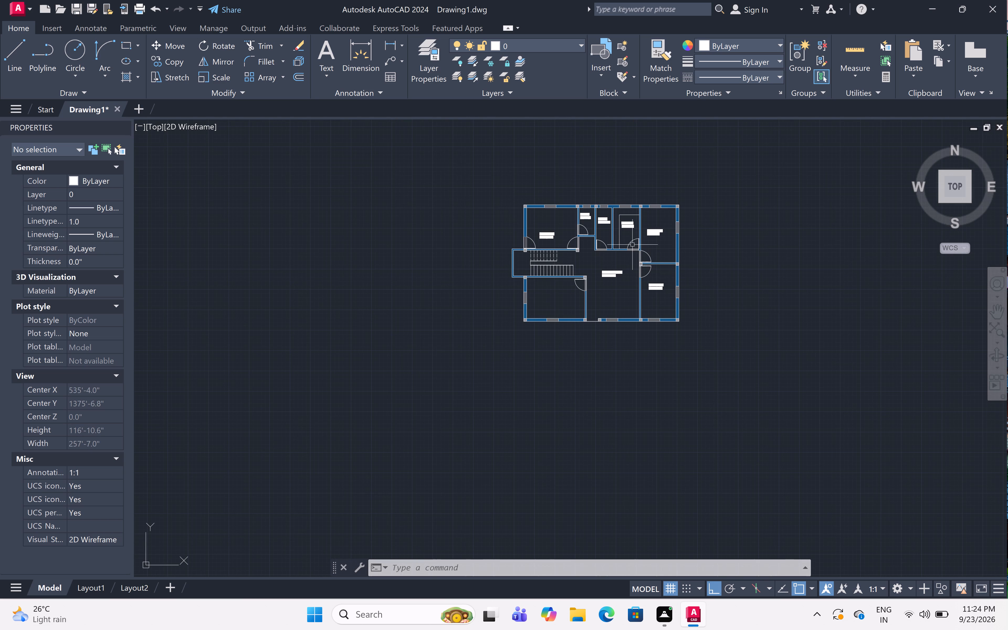
pyautogui.scroll(2, 630, 241)
pyautogui.moveTo(629, 240); pyautogui.dragTo(615, 270, button='middle')
pyautogui.middleClick(615, 270)
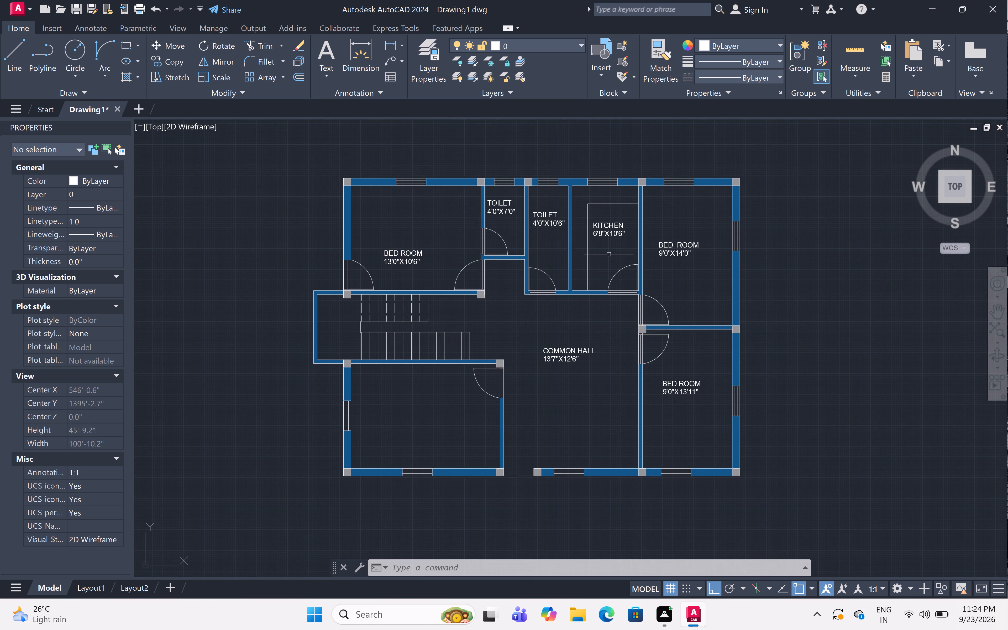
pyautogui.moveTo(608, 254); pyautogui.dragTo(593, 265, button='middle')
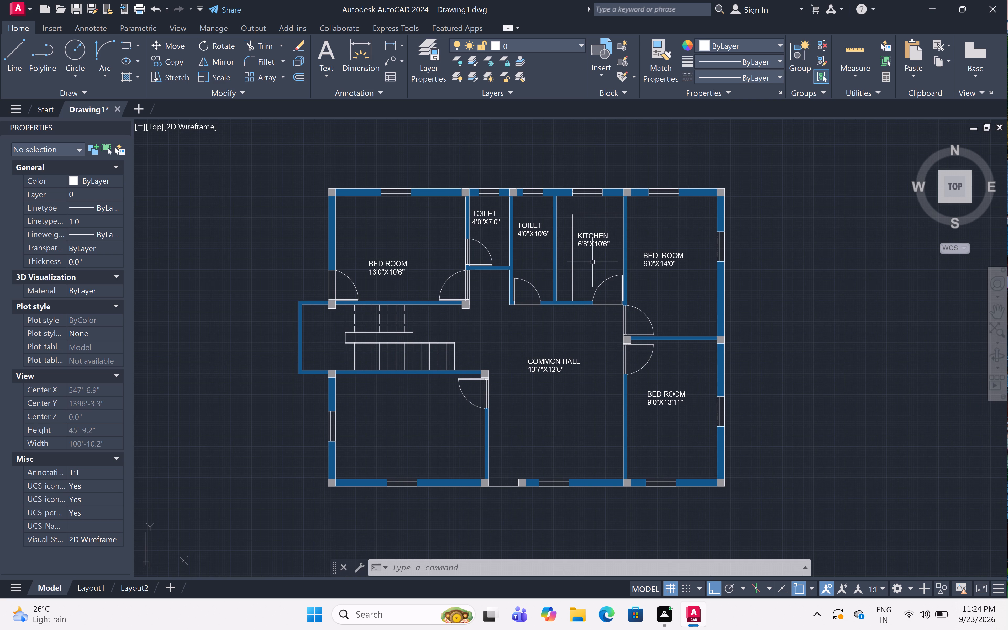
pyautogui.click(652, 271)
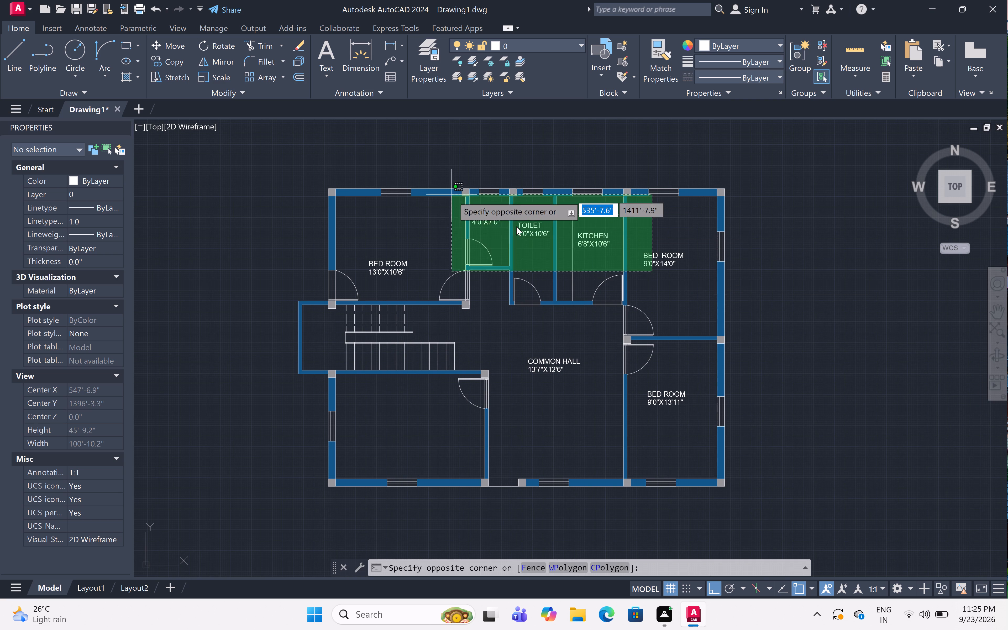
pyautogui.click(673, 296)
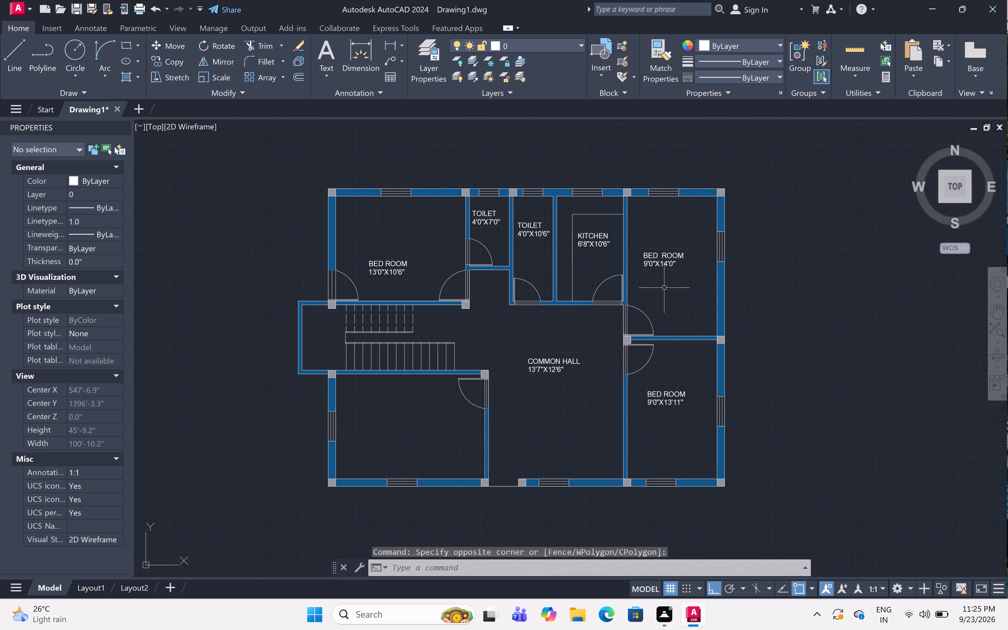
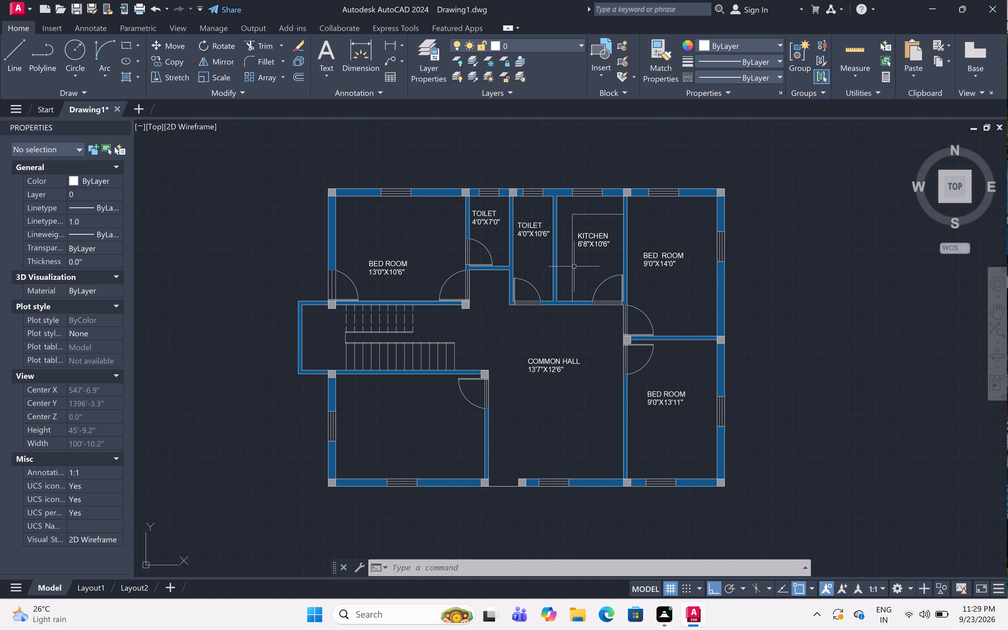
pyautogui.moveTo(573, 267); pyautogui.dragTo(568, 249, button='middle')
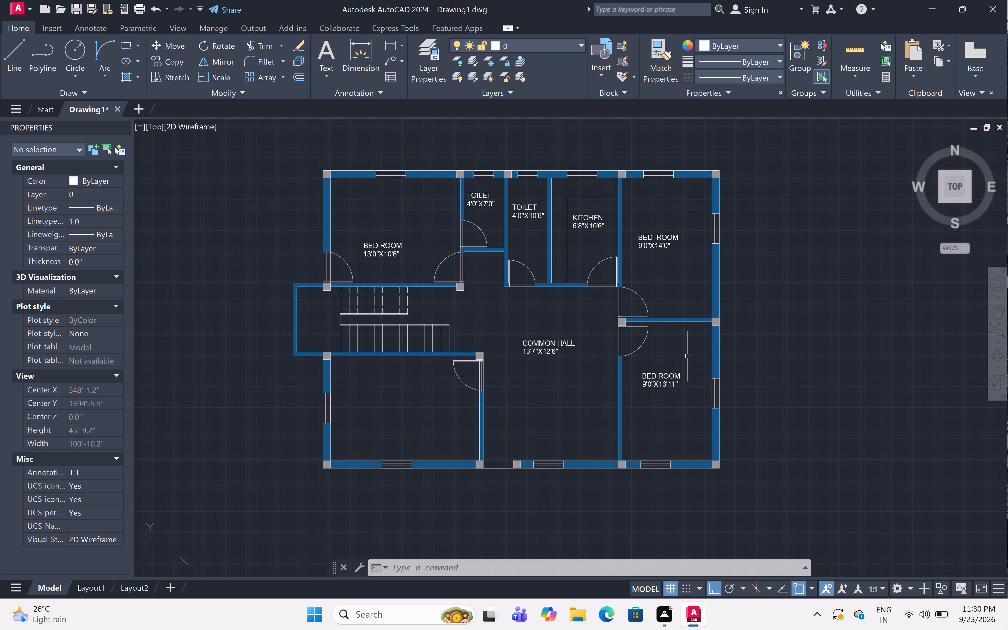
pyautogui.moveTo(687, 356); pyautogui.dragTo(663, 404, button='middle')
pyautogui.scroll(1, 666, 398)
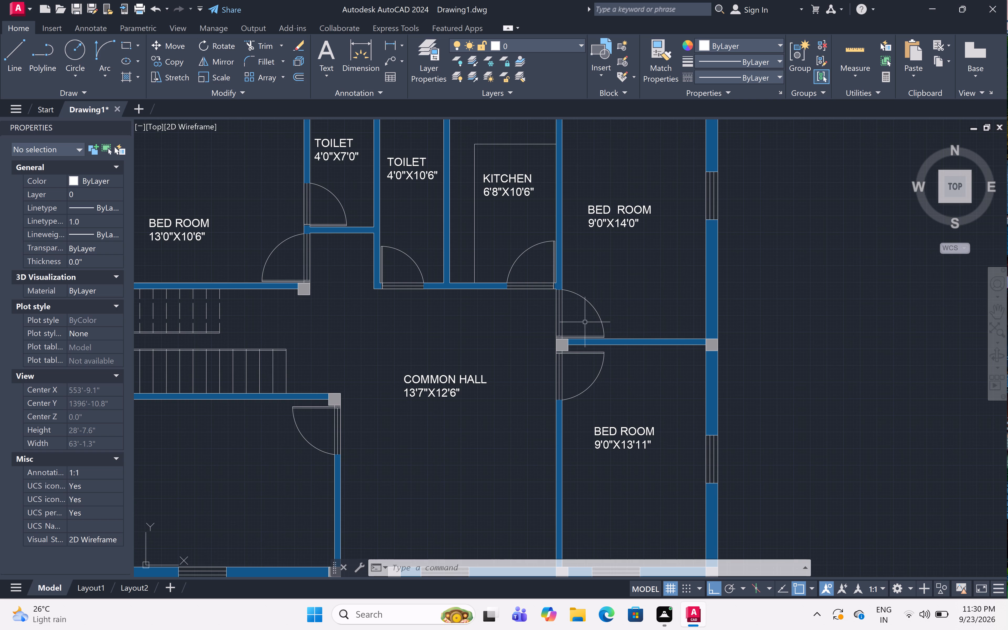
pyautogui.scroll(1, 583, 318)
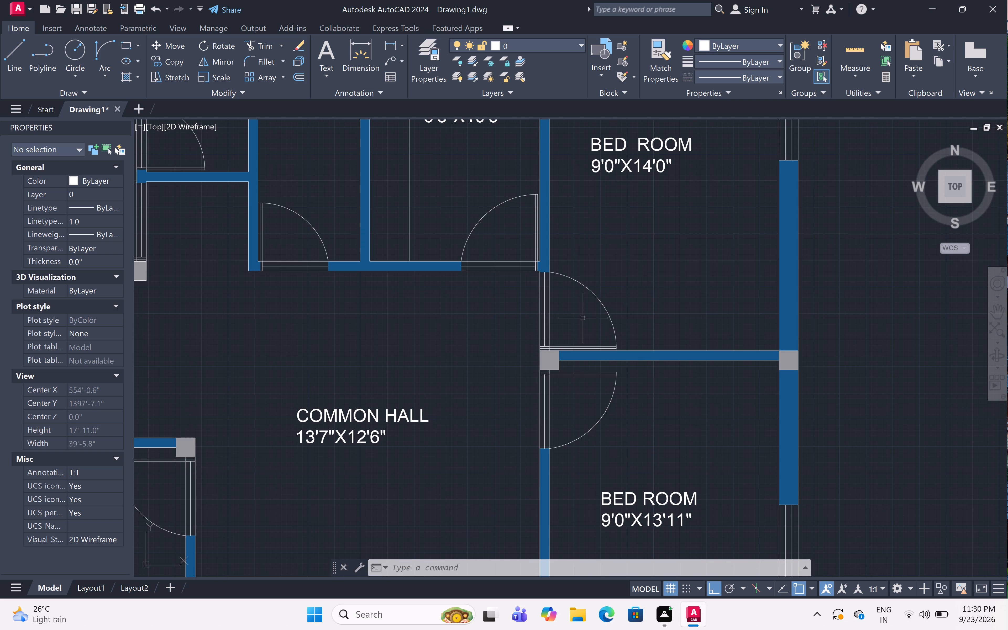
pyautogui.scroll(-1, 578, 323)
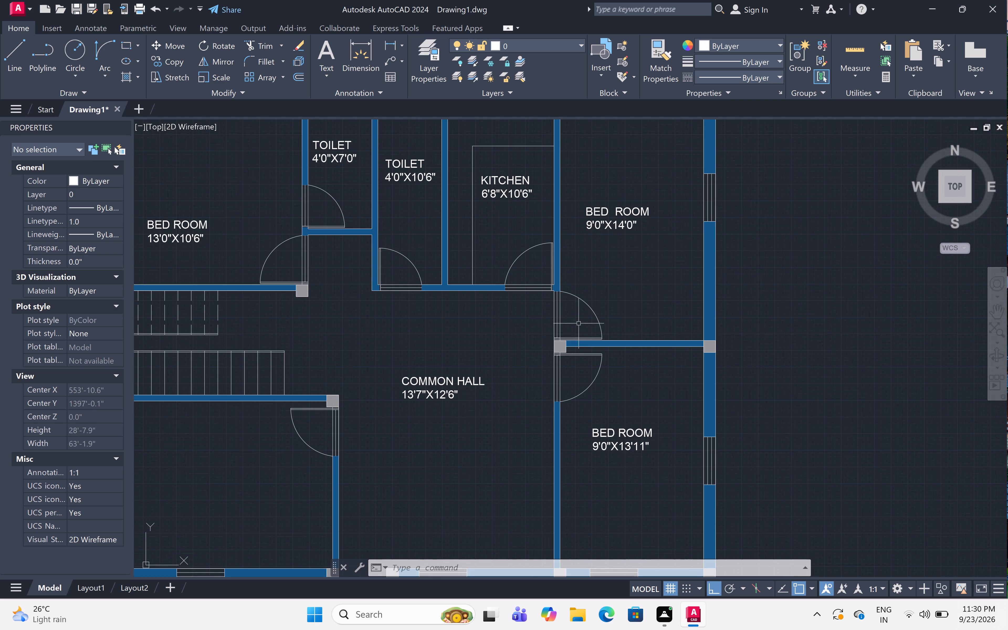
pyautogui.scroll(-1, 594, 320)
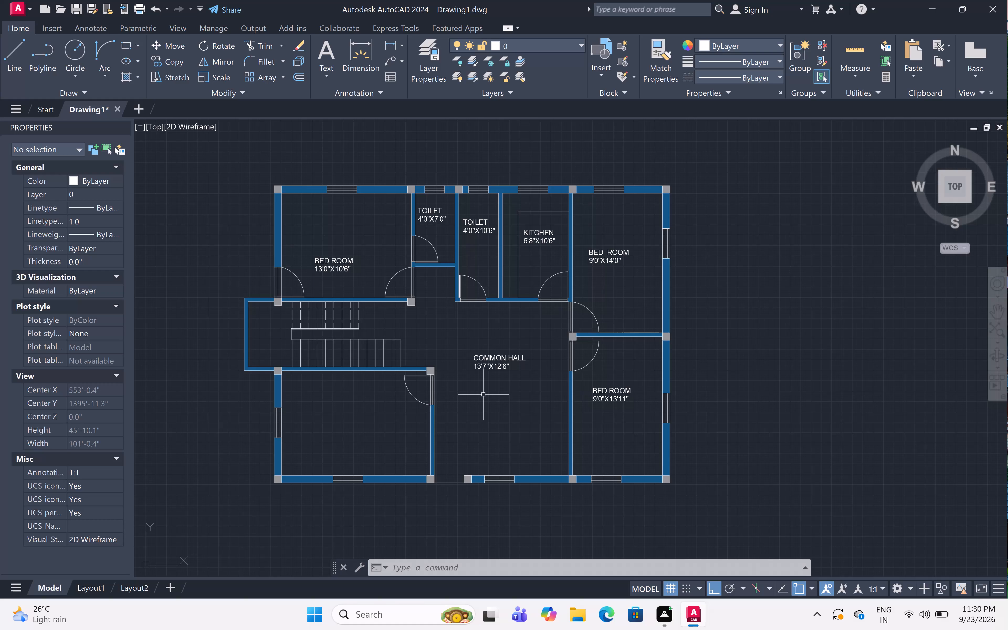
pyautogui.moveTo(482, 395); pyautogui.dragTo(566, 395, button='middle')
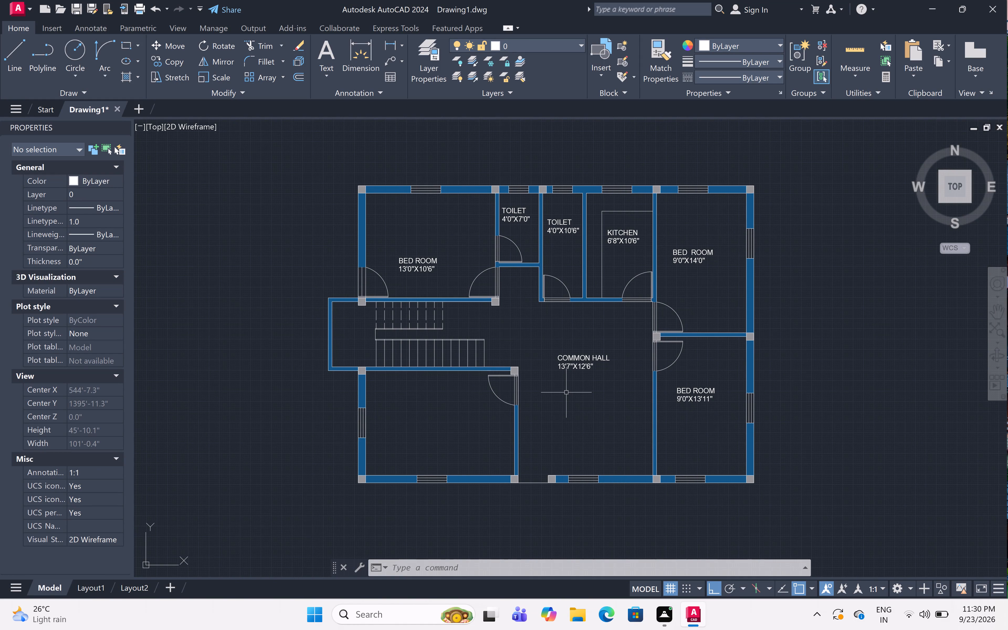
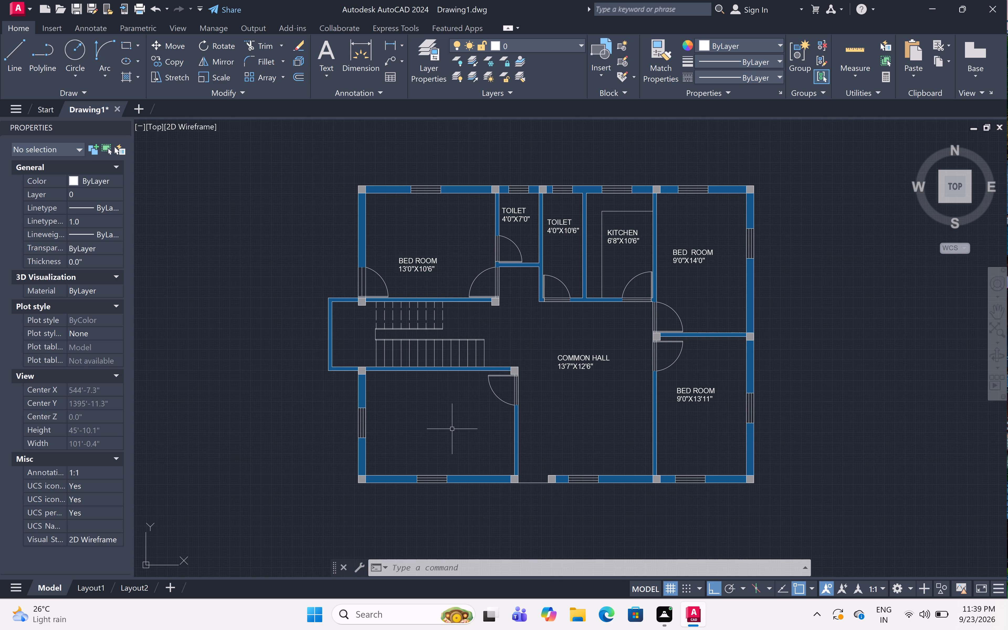
# Add a two-line multiline text label reading LIVING ROOM and 14'11"X10'6" in the unlabelled room below the staircase.
pyautogui.scroll(1, 452, 429)
pyautogui.write('MT')
pyautogui.press('space')
pyautogui.click(373, 401)
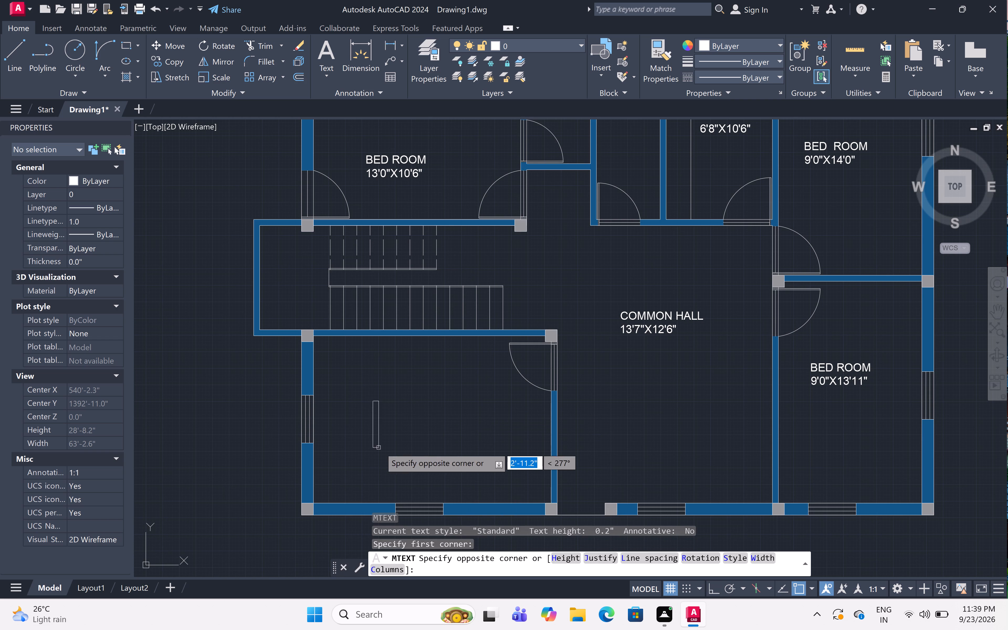
pyautogui.click(468, 447)
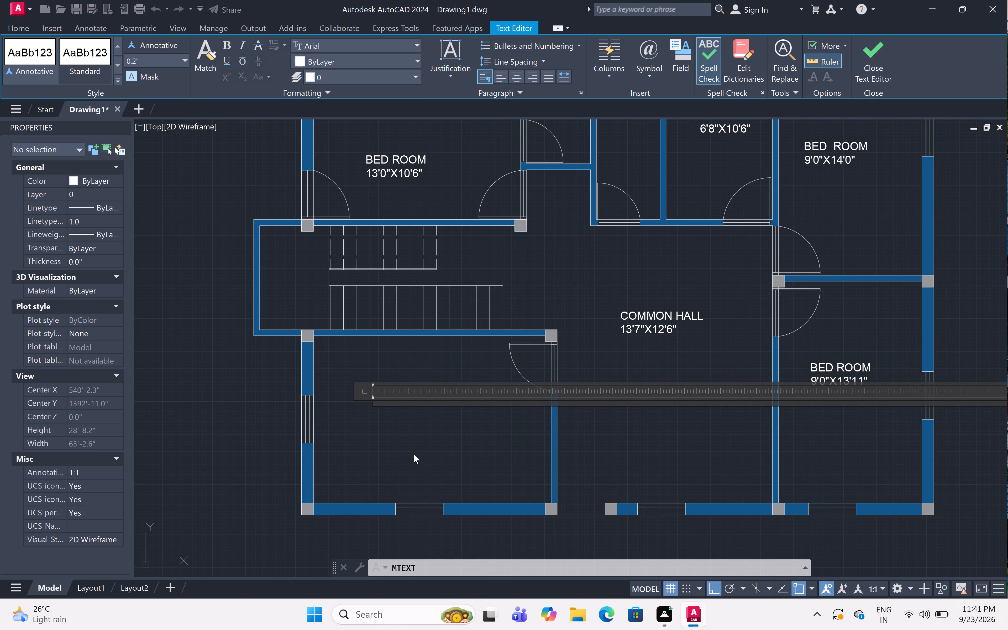
pyautogui.write('LIVING')
pyautogui.press('space')
pyautogui.write('ROOM')
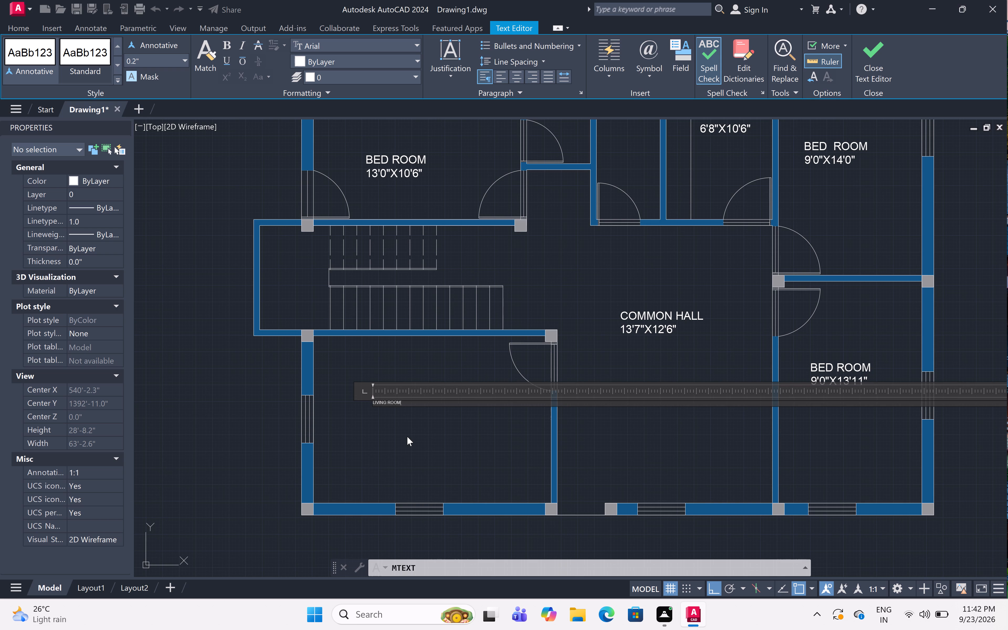
pyautogui.press('space')
pyautogui.press('Return')
pyautogui.write("14'11")
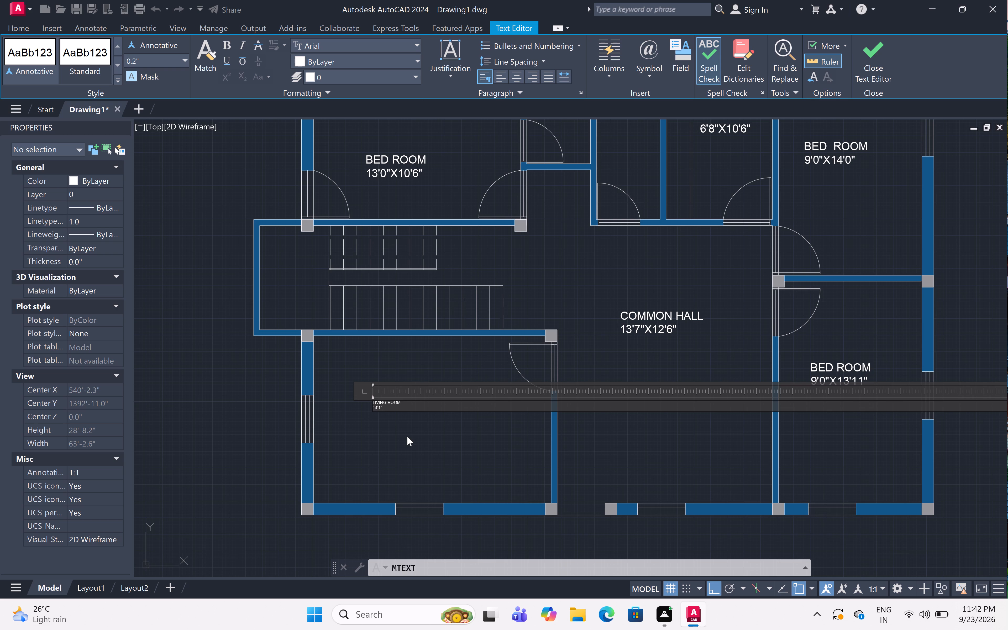
pyautogui.hotkey('shift', '"')
pyautogui.press('x')
pyautogui.write('10\'6"')
pyautogui.click(392, 431)
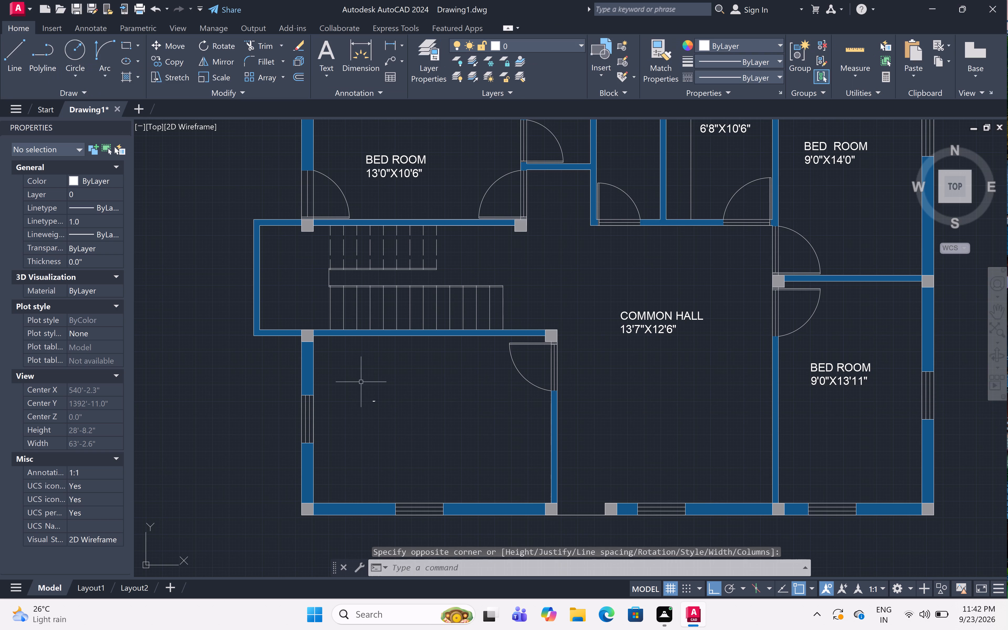
# Set the text height of the new LIVING ROOM label to 6".
pyautogui.click(349, 381)
pyautogui.click(382, 422)
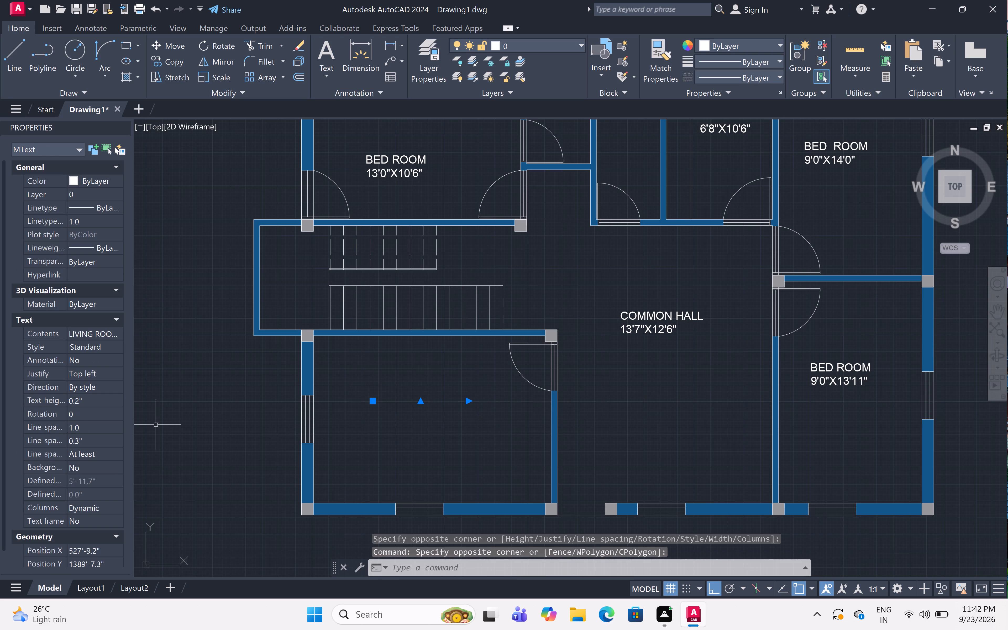
pyautogui.click(87, 398)
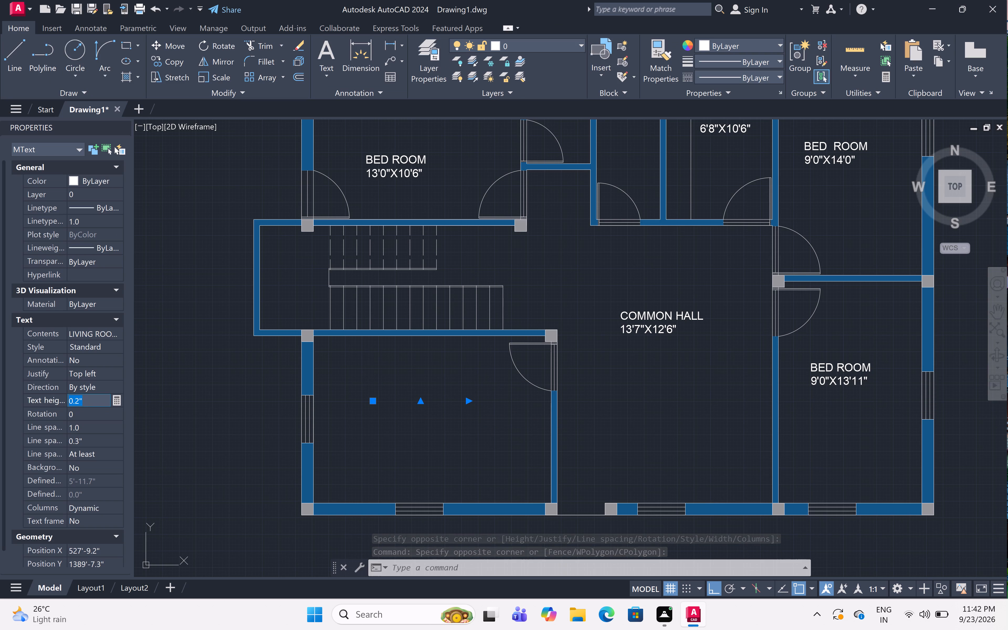
pyautogui.press('BackSpace')
pyautogui.press('6')
pyautogui.hotkey('shift', '"')
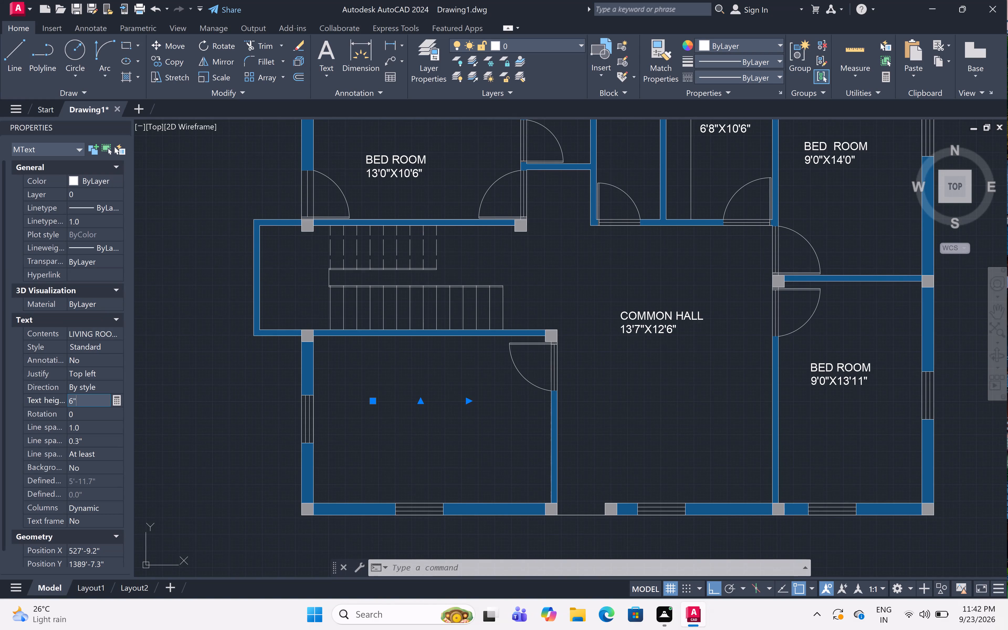
pyautogui.click(424, 477)
pyautogui.press('Escape')
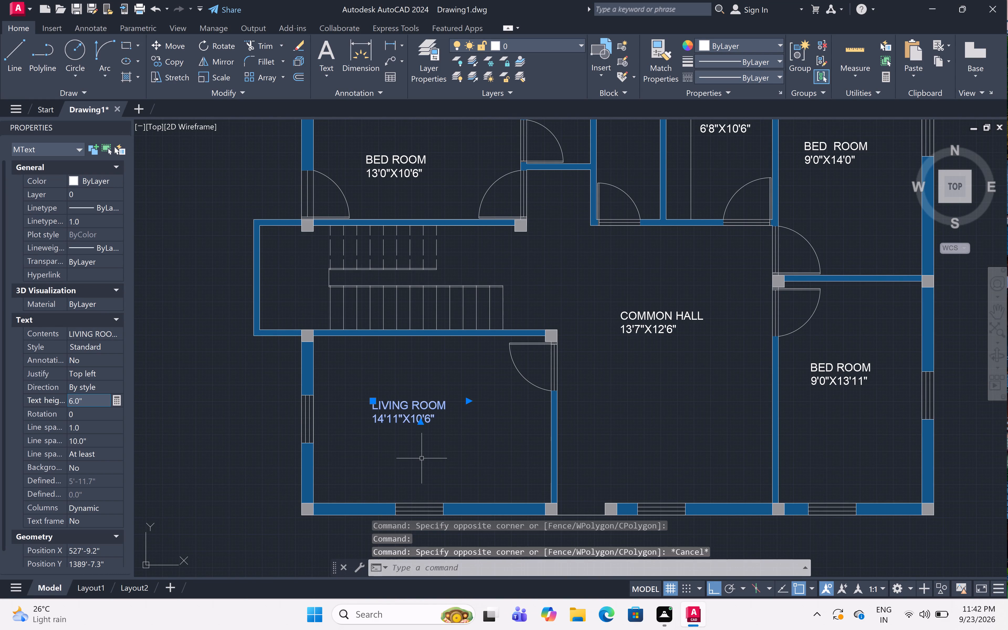
pyautogui.press('Escape')
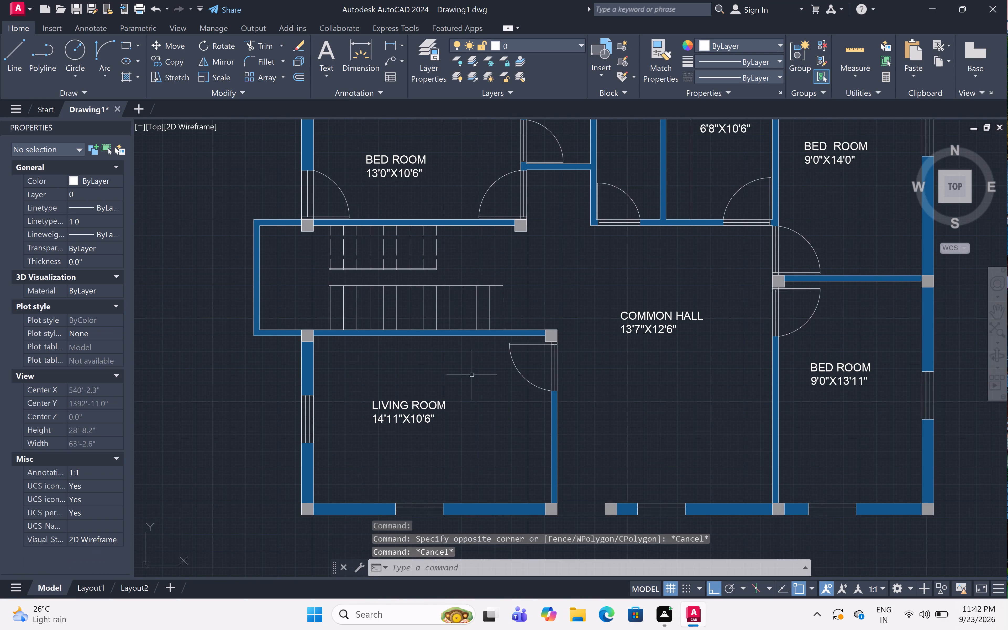
# Draw the stair direction line from the solid flight's end, about 13'-3" to the landing, across it and back into the dashed flight.
pyautogui.press('l')
pyautogui.press('space')
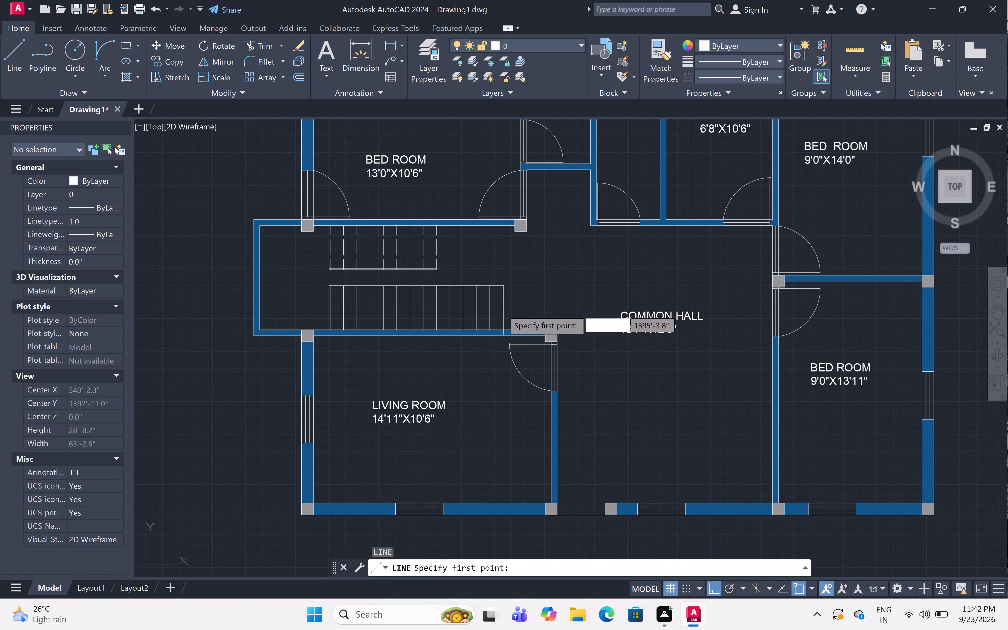
pyautogui.click(501, 311)
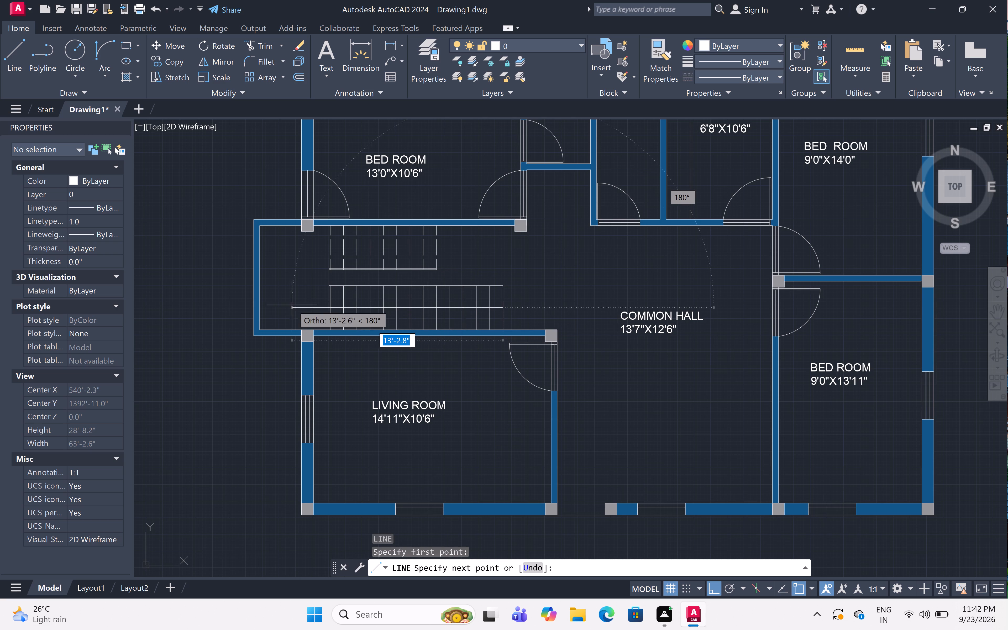
pyautogui.click(292, 305)
pyautogui.click(292, 252)
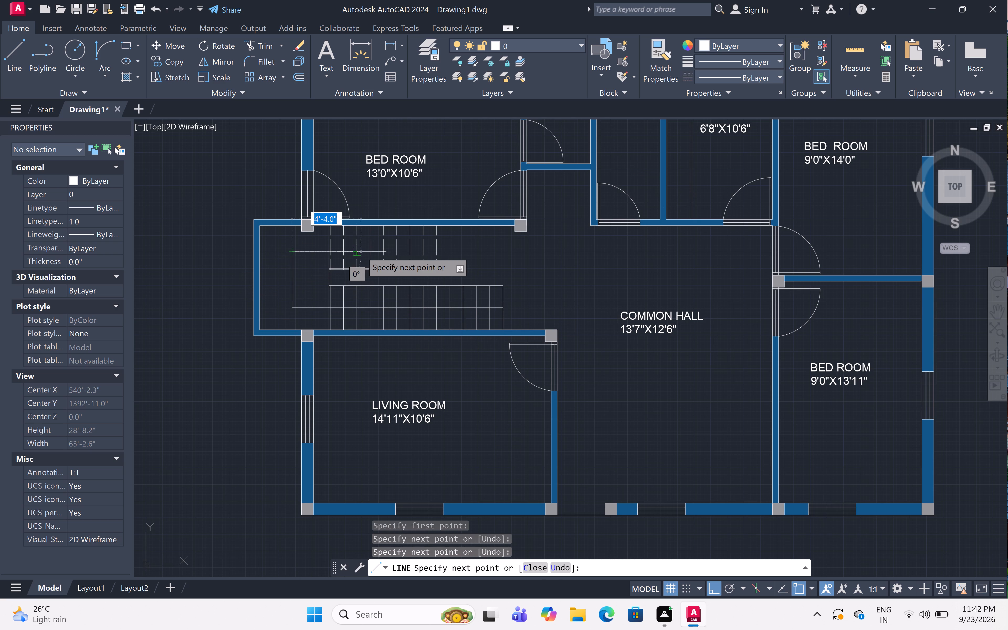
pyautogui.click(371, 250)
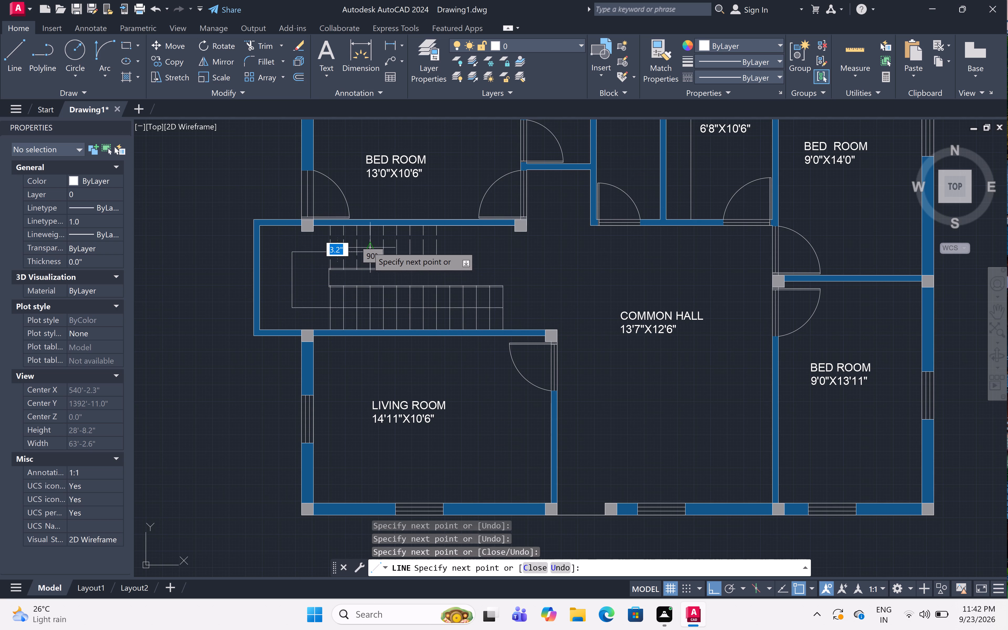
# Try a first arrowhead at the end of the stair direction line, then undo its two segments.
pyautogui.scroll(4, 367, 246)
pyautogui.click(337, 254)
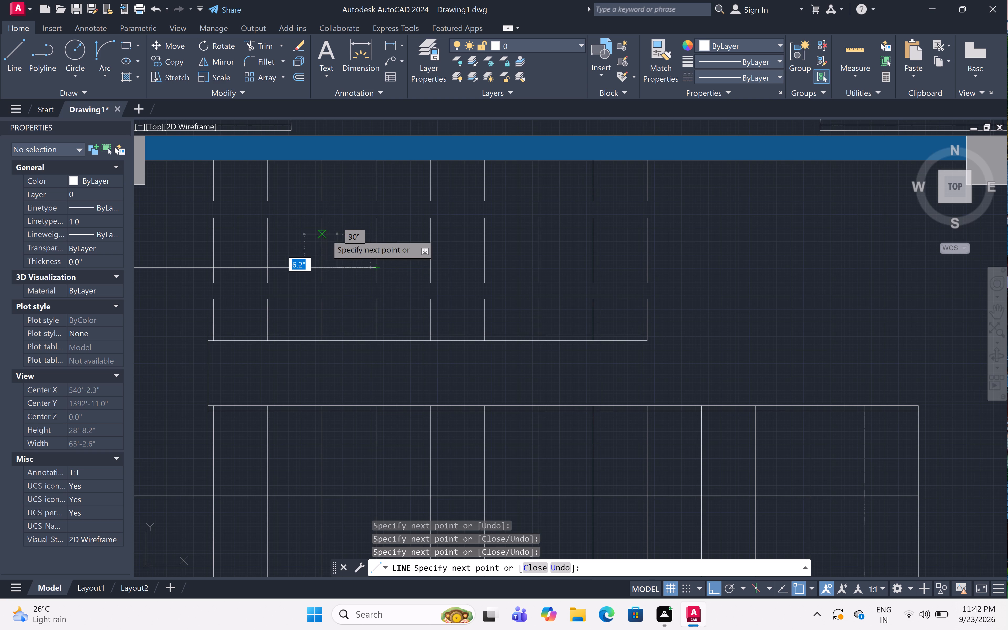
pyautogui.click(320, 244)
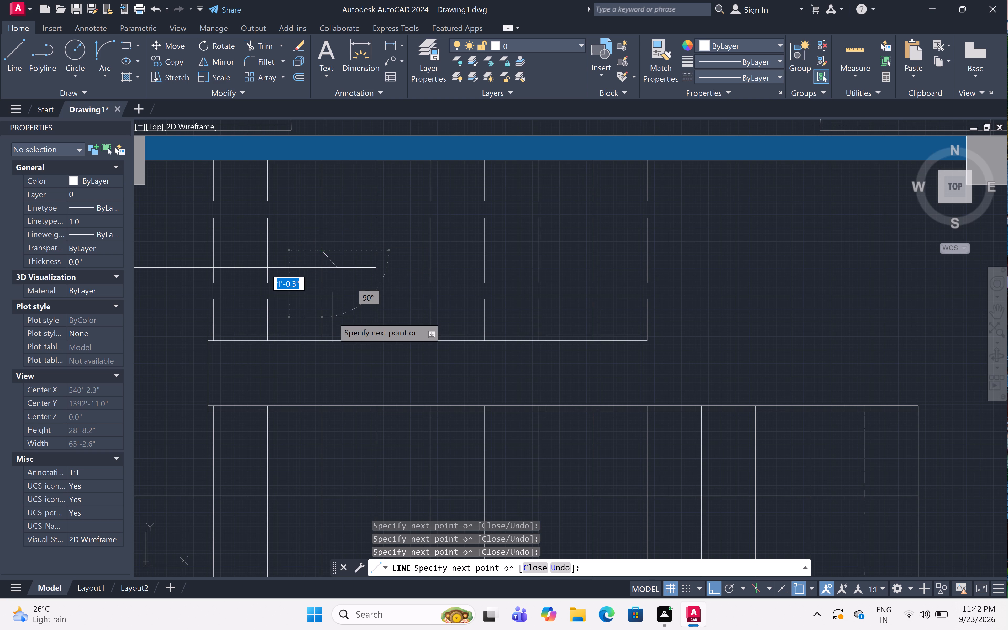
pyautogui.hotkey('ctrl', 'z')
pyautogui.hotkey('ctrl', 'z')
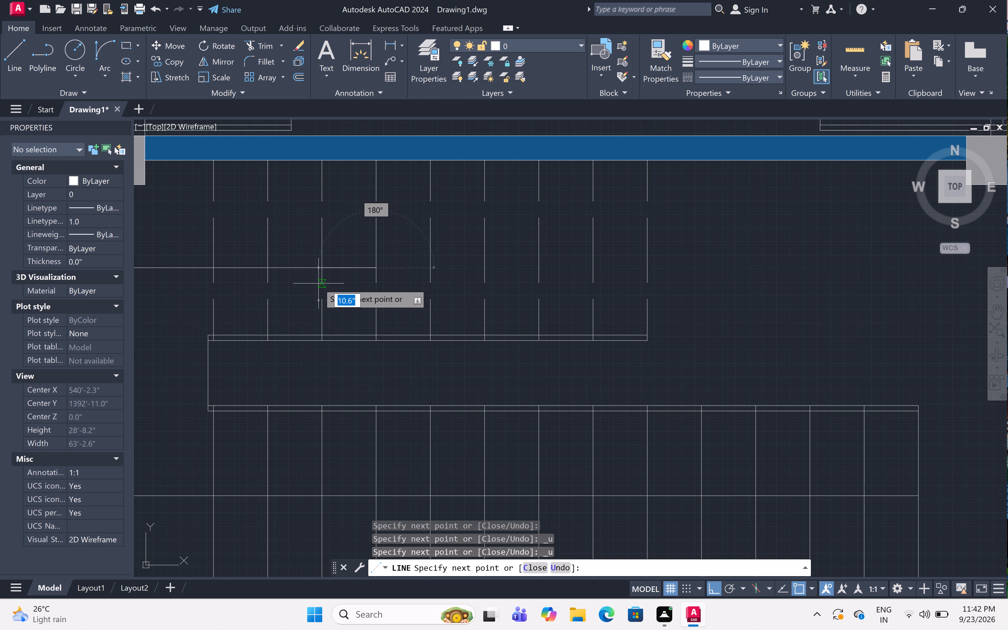
# Draw a closed triangular arrowhead with a base of about 5" at the end of the stair direction line in the dashed flight.
pyautogui.click(318, 281)
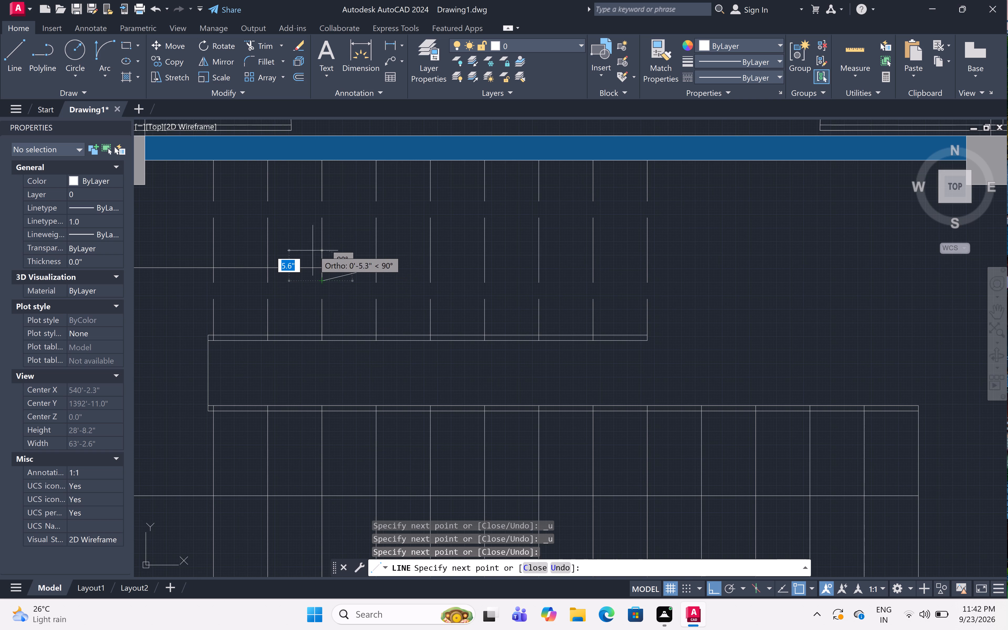
pyautogui.click(318, 250)
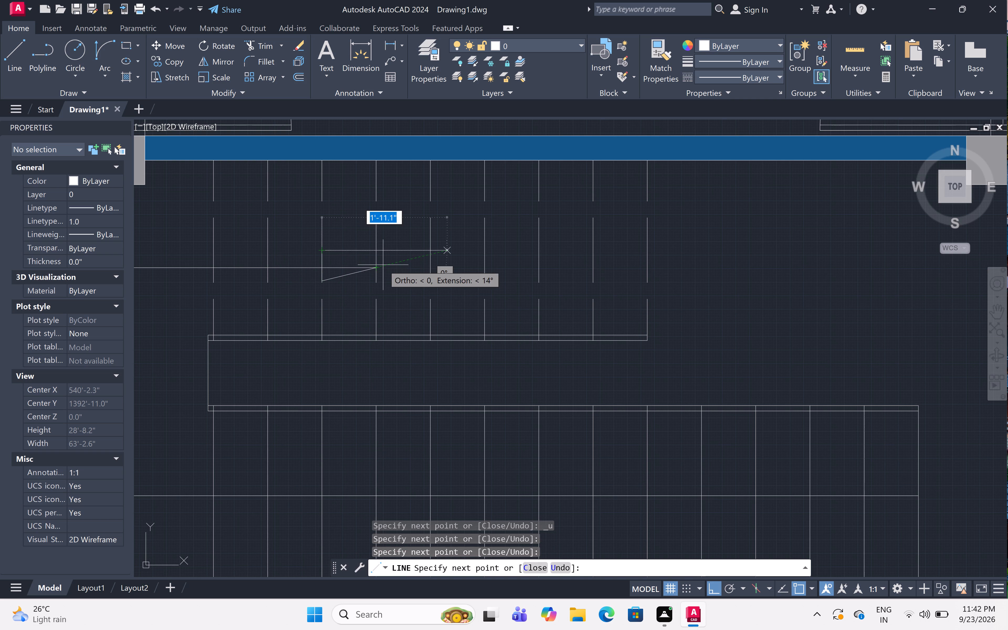
pyautogui.click(371, 269)
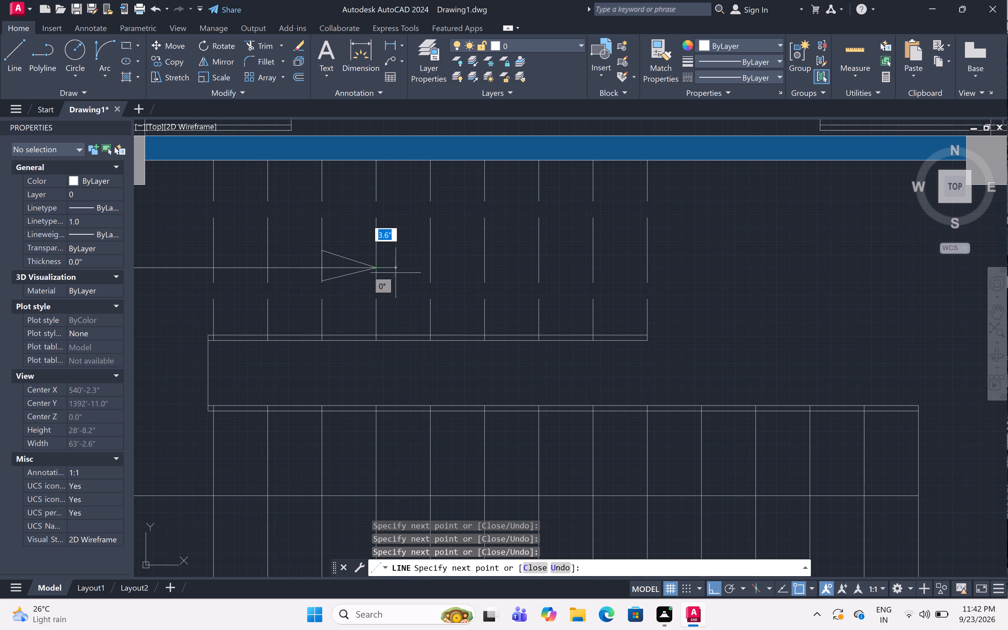
pyautogui.press('Escape')
# Close the Properties palette to enlarge the drawing area.
pyautogui.scroll(-5, 440, 278)
pyautogui.scroll(-2, 484, 305)
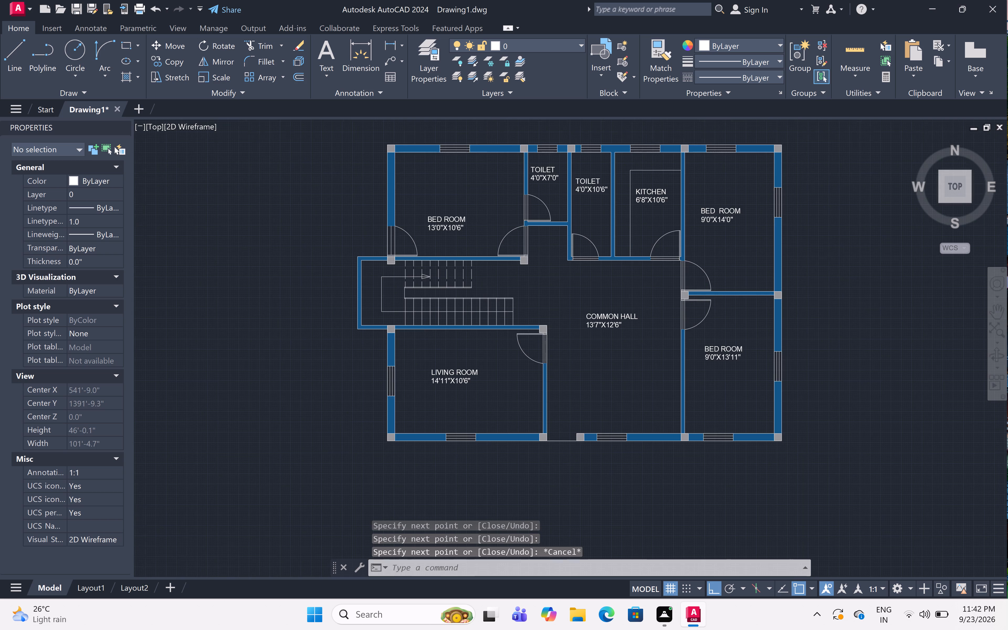
pyautogui.moveTo(450, 320); pyautogui.dragTo(440, 320, button='middle')
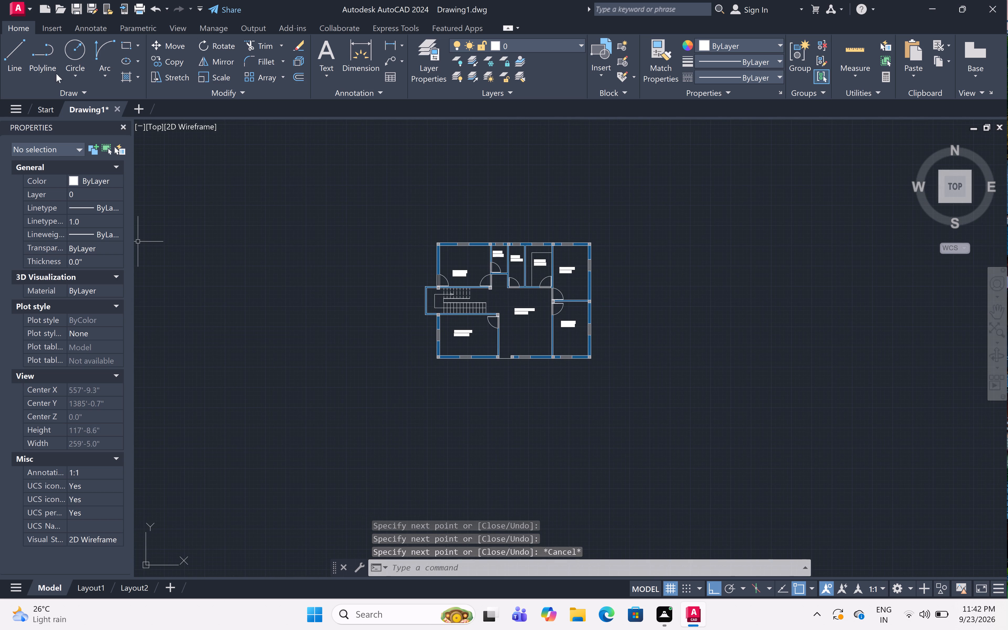
pyautogui.click(121, 125)
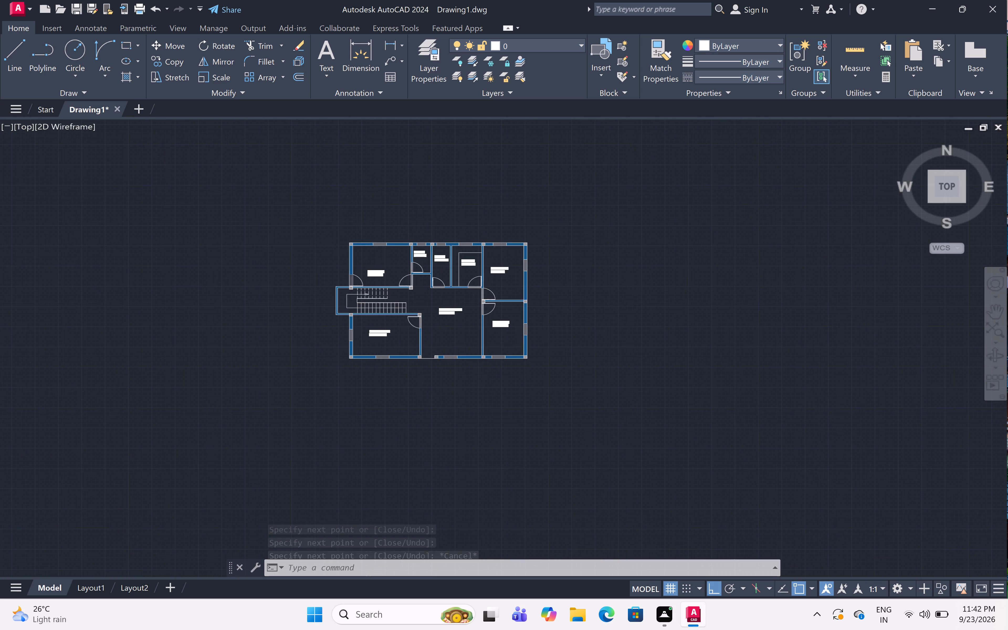
# Set up a plot of the floor plan with the DWG To PDF.pc3 plotter and ISO A4 (297.00 x 210.00 MM) paper.
pyautogui.scroll(2, 358, 228)
pyautogui.moveTo(383, 234); pyautogui.dragTo(325, 175, button='middle')
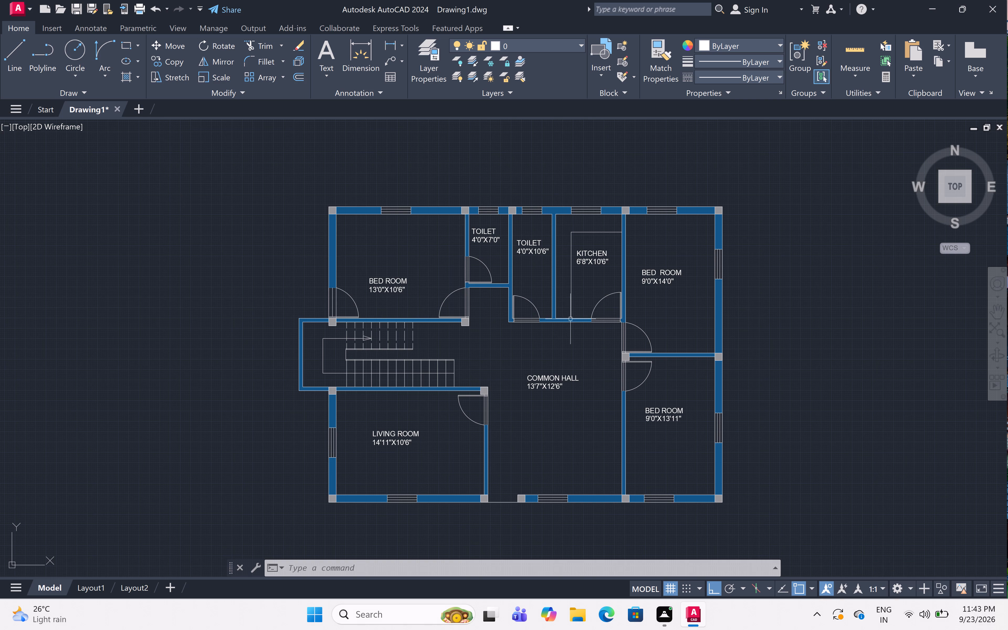
pyautogui.click(138, 10)
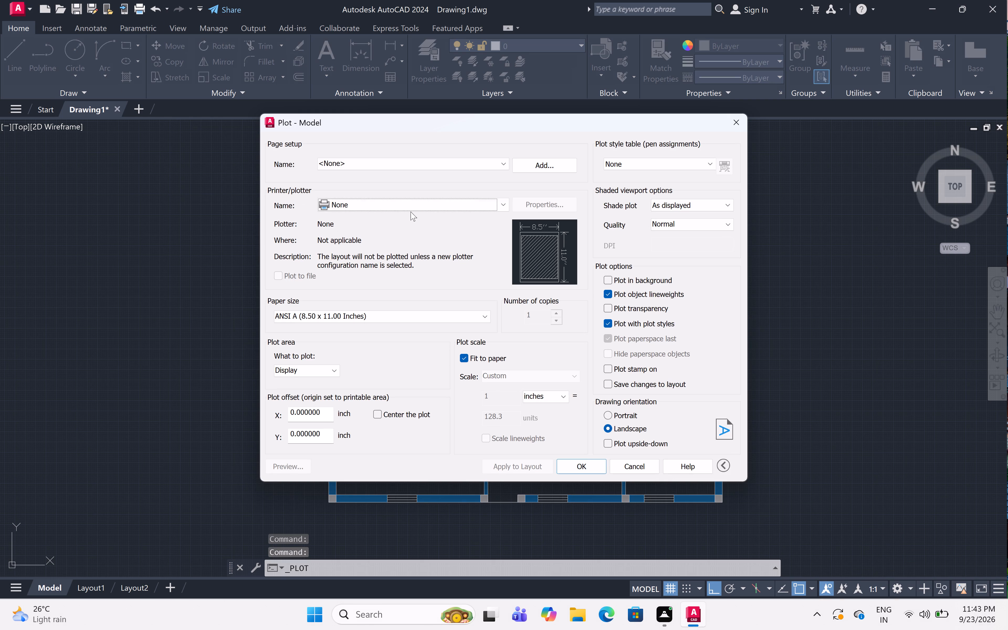
pyautogui.click(414, 206)
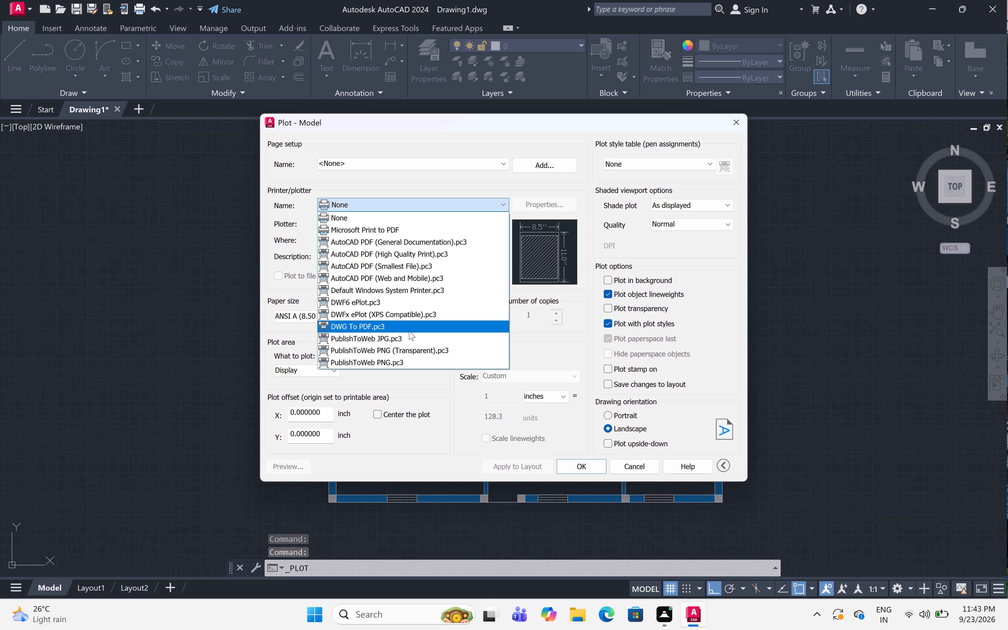
pyautogui.click(406, 327)
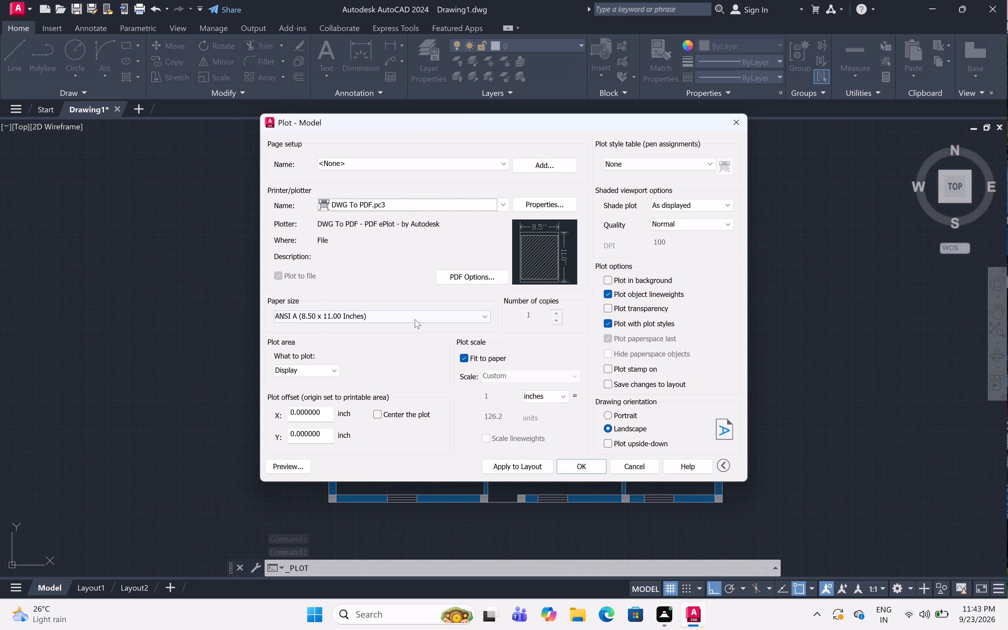
pyautogui.click(414, 318)
pyautogui.scroll(-5, 386, 372)
pyautogui.scroll(-4, 356, 424)
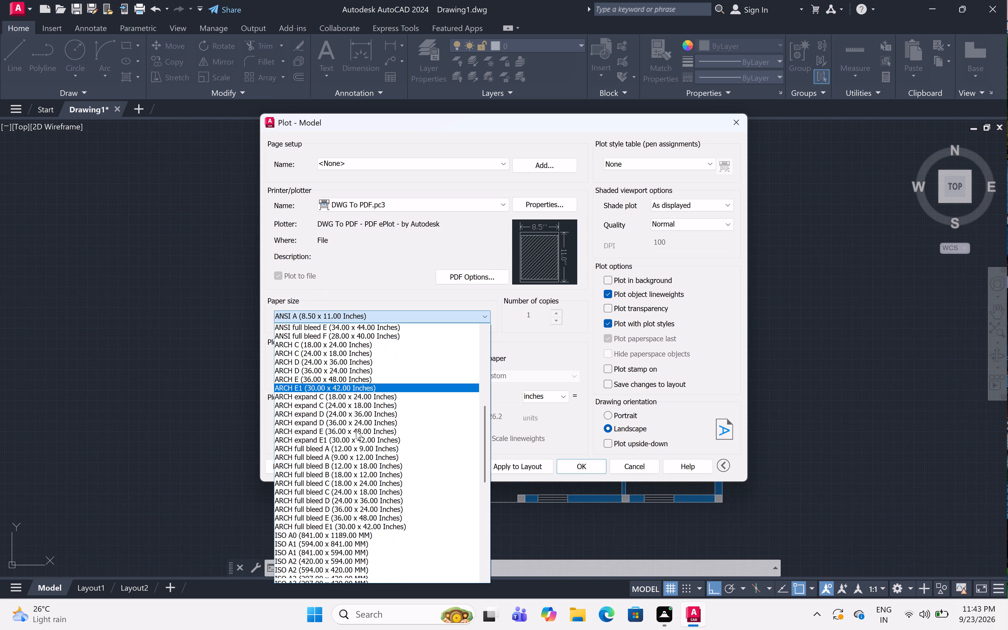
pyautogui.scroll(-4, 354, 436)
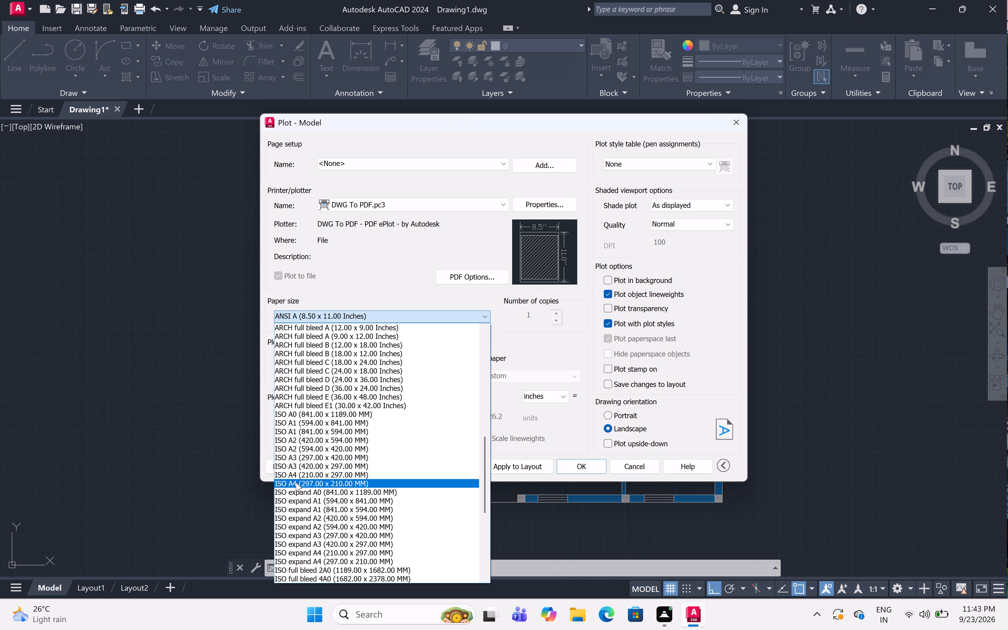
pyautogui.click(311, 481)
# Set the plot area to a window enclosing the whole floor plan and centre the plot on the sheet.
pyautogui.click(324, 369)
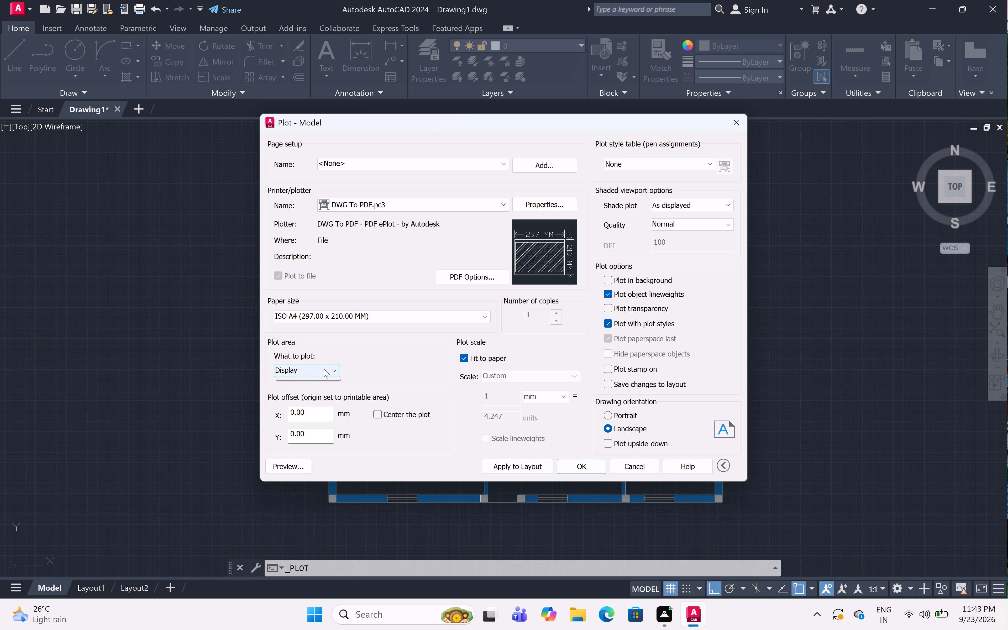
pyautogui.click(323, 407)
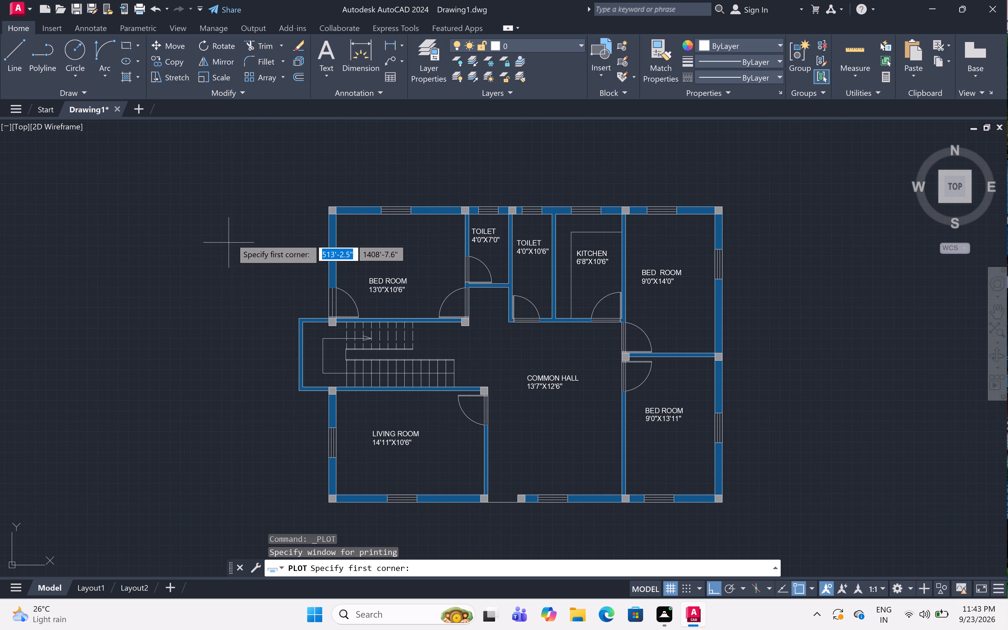
pyautogui.click(243, 172)
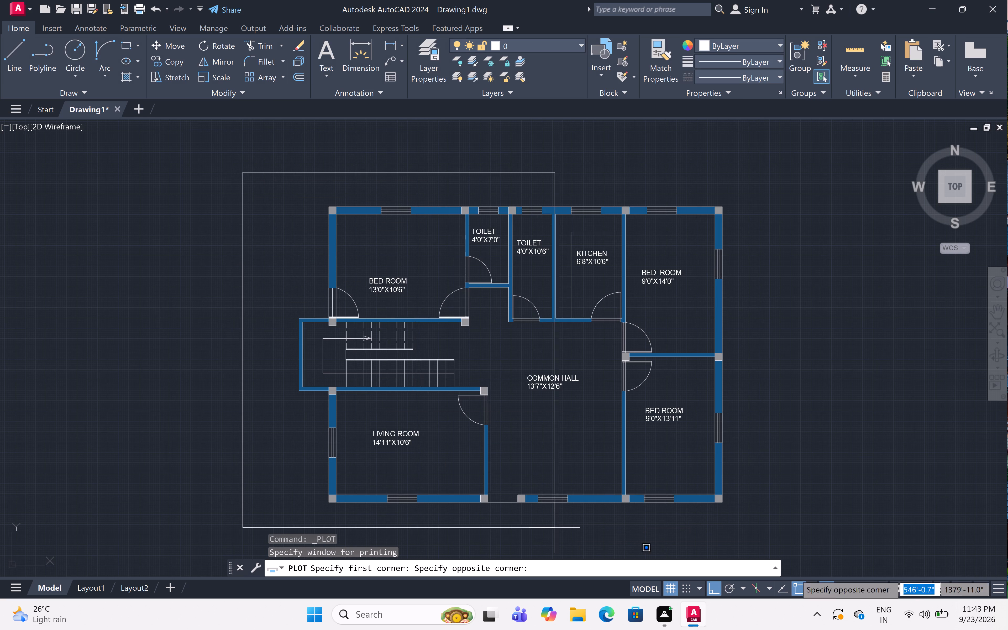
pyautogui.click(809, 532)
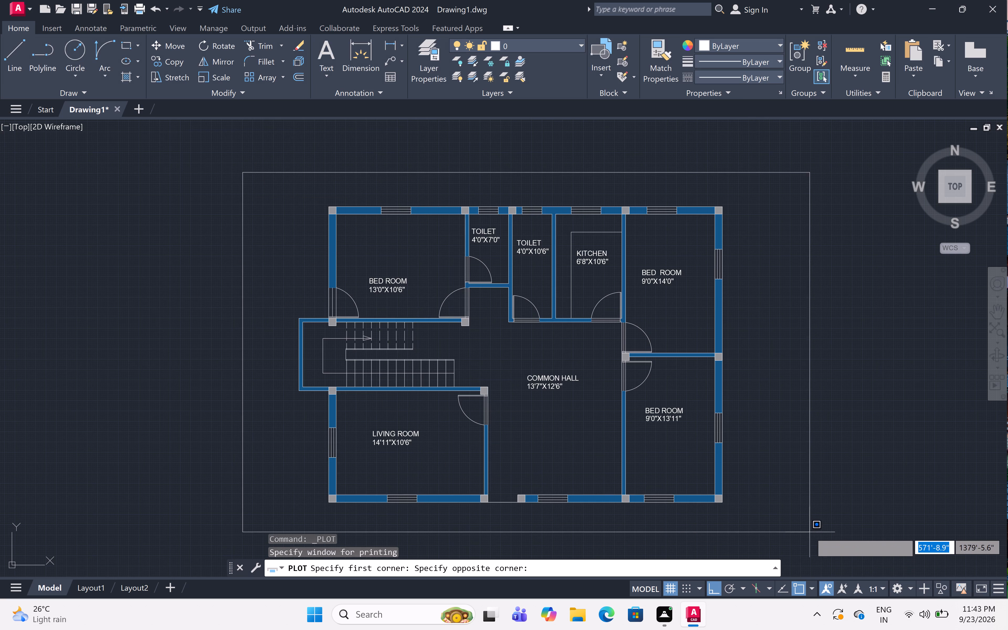
pyautogui.click(379, 412)
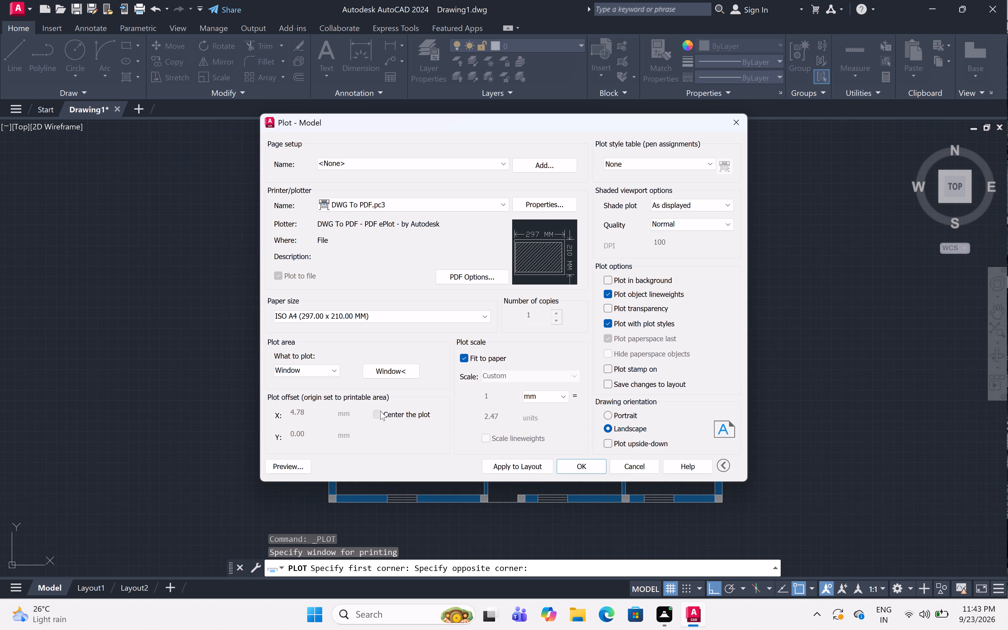
# Choose the acad.ctb plot style table and assign it to all layouts.
pyautogui.click(664, 165)
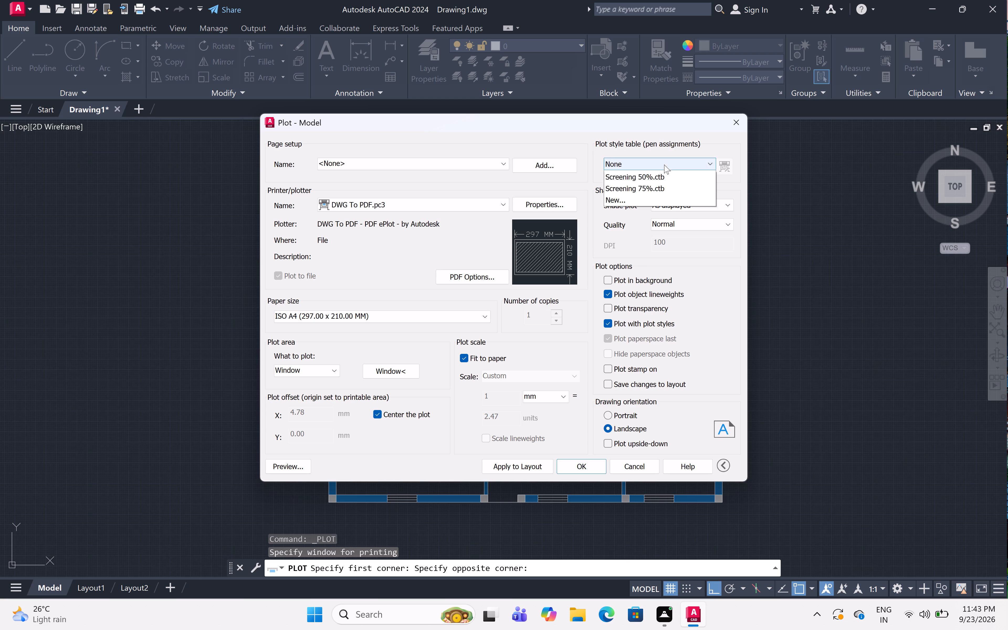
pyautogui.click(658, 191)
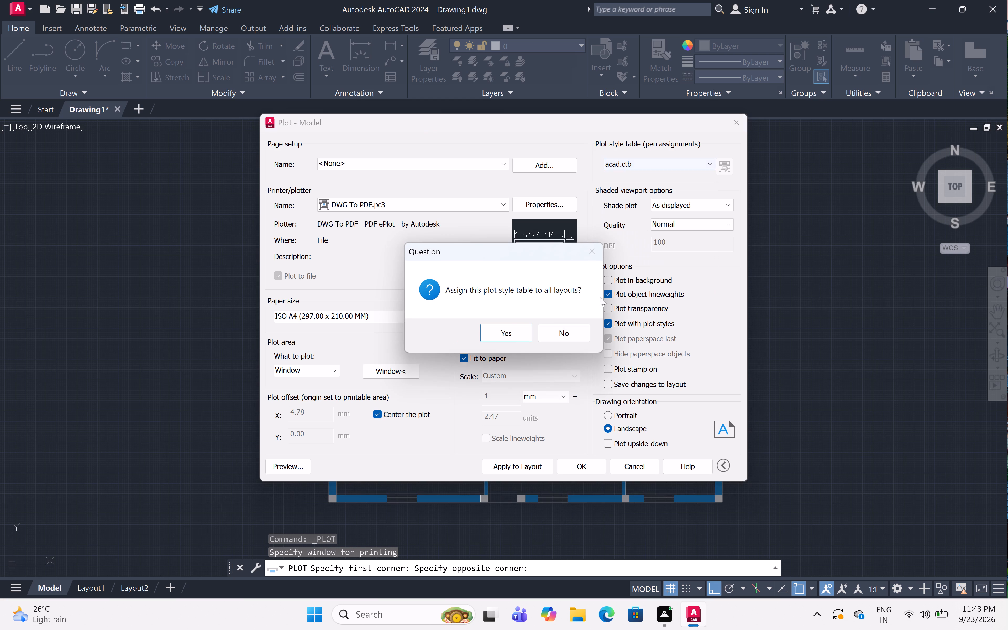
pyautogui.click(510, 325)
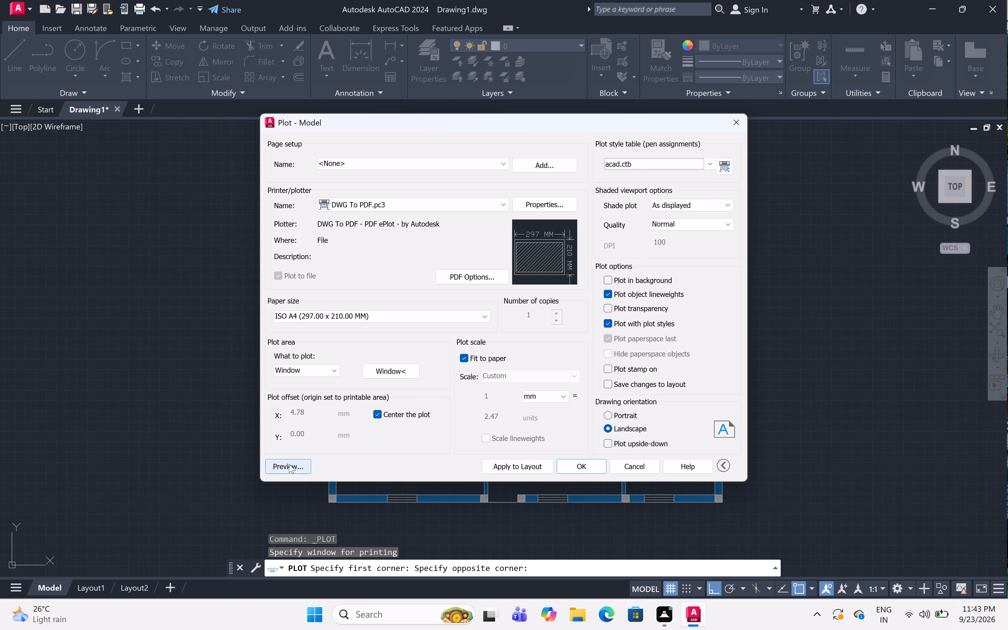
# Preview the plot of the floor plan on the A4 sheet and return to the plot settings.
pyautogui.click(289, 464)
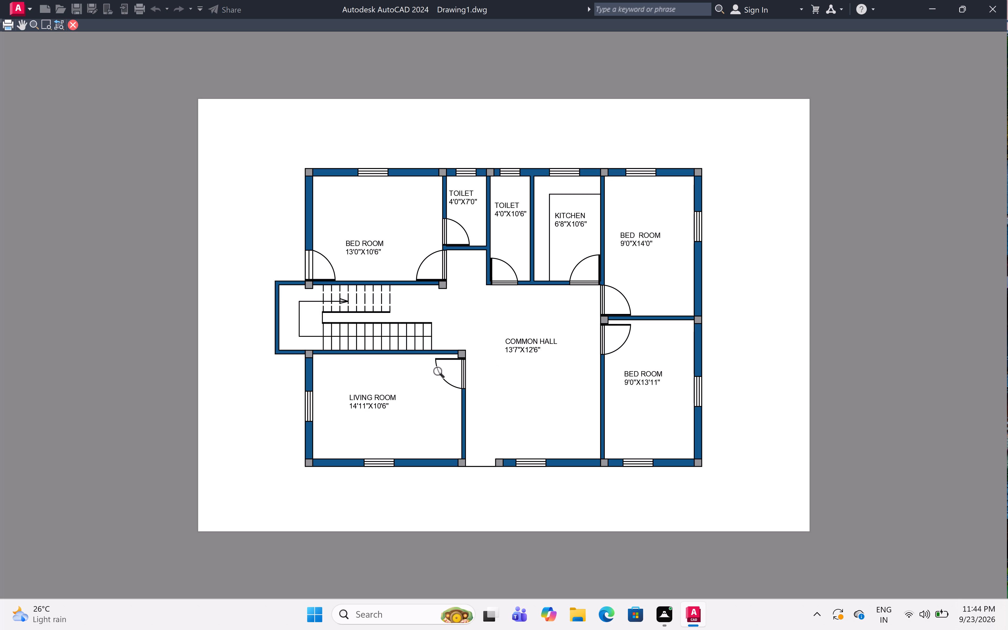
pyautogui.rightClick(491, 346)
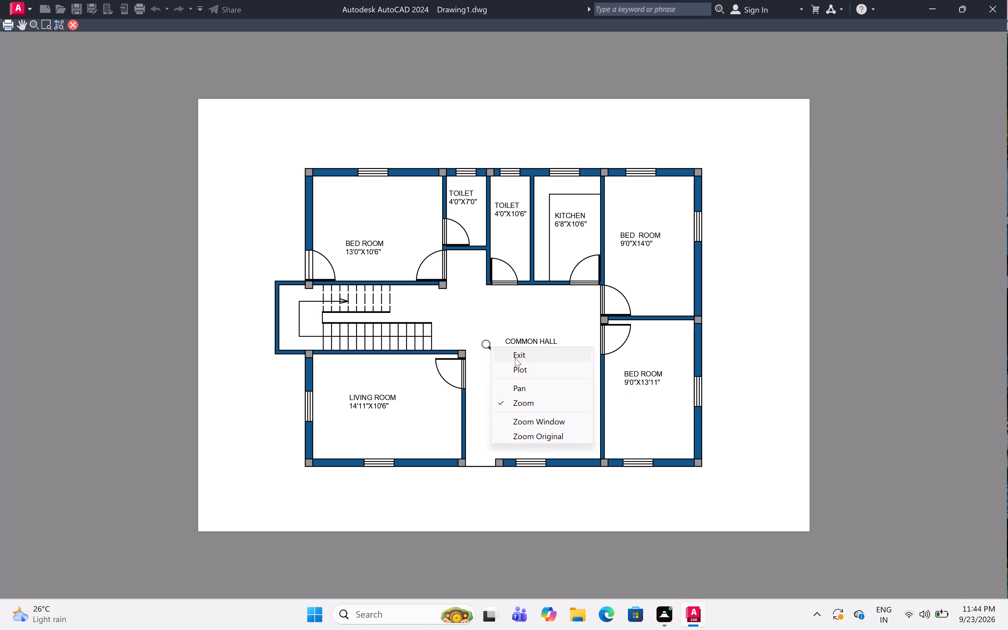
pyautogui.click(517, 350)
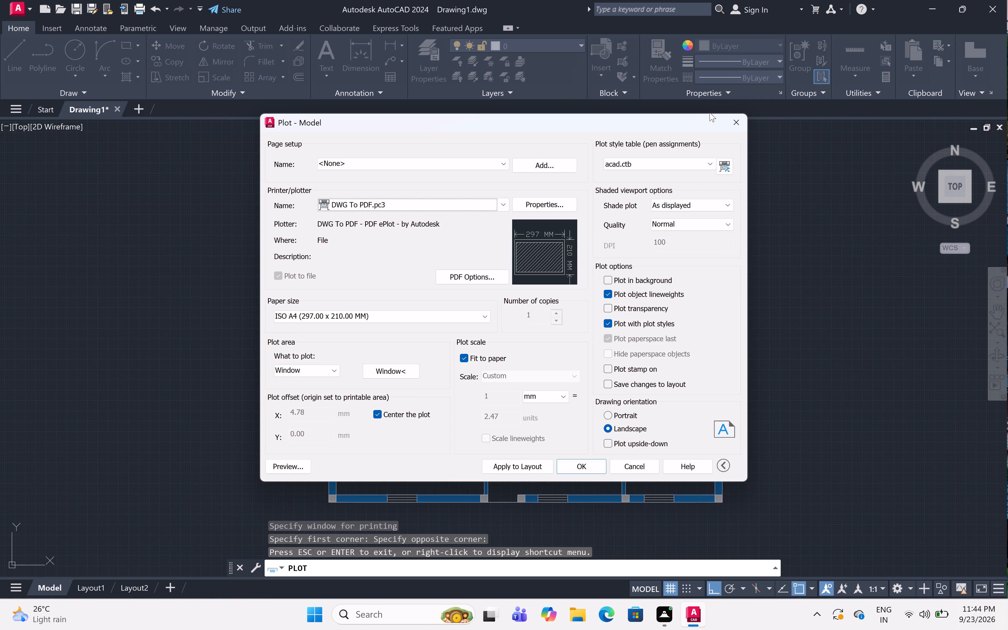
# Apply the plot settings to the layout, plot the plan to a PDF named 23-9-26 PLAN (3) in Documents, and close the opened PDF.
pyautogui.click(532, 462)
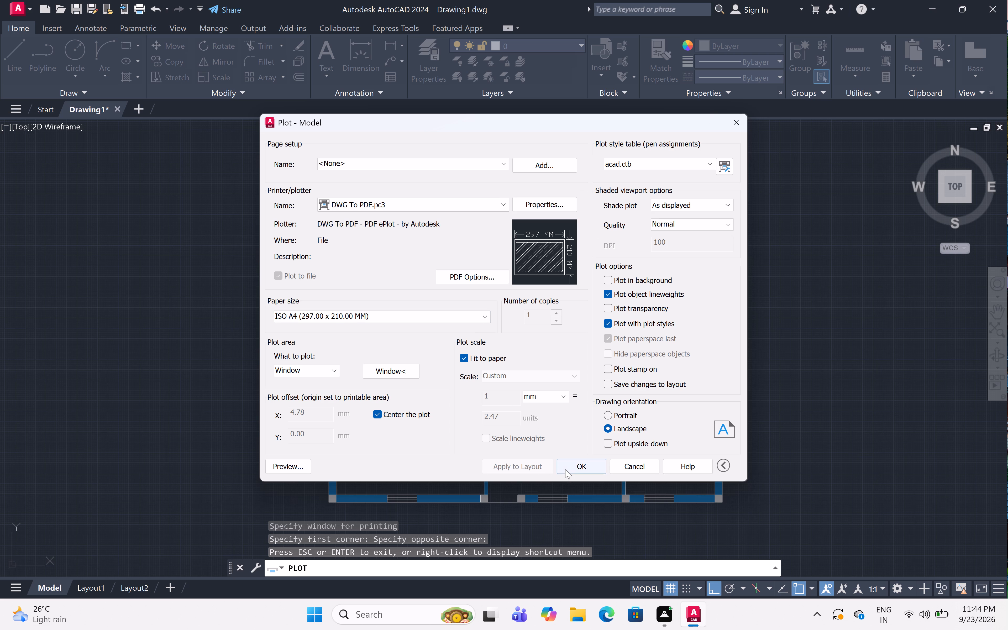
pyautogui.click(566, 469)
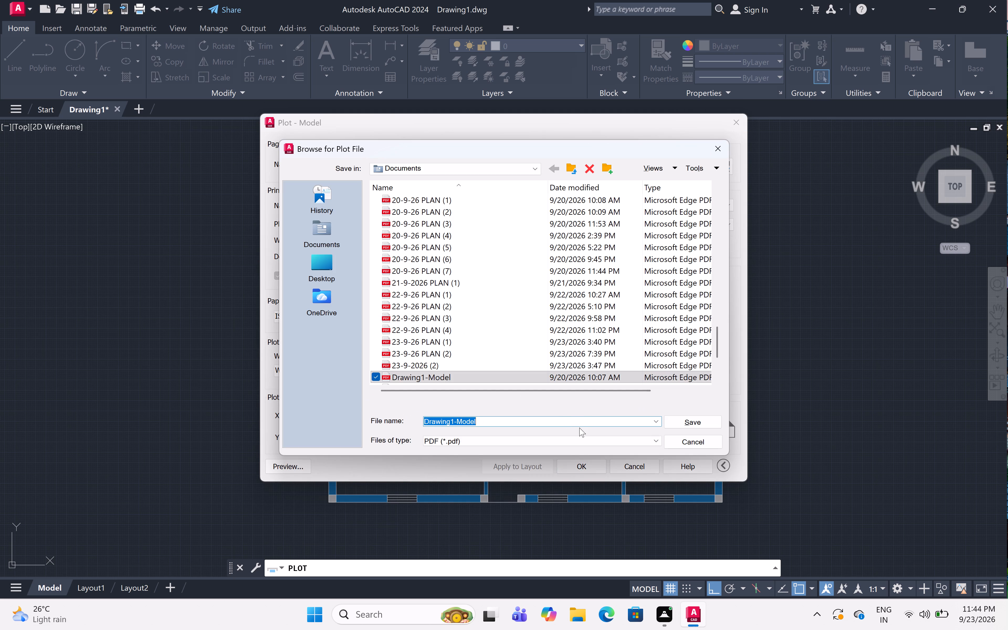
pyautogui.press('BackSpace')
pyautogui.write('23-9-')
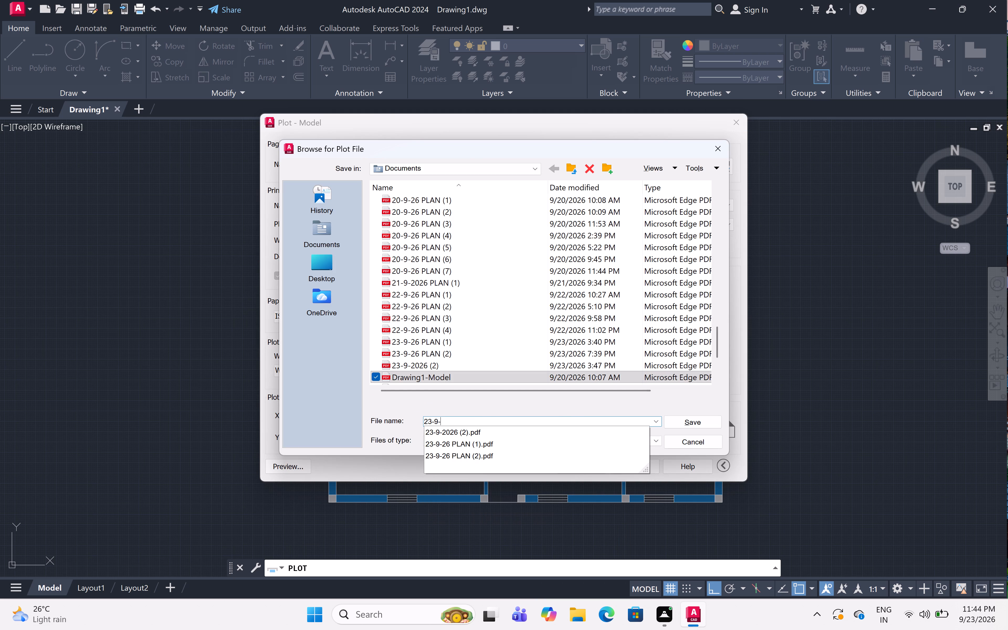
pyautogui.write('2026')
pyautogui.press('space')
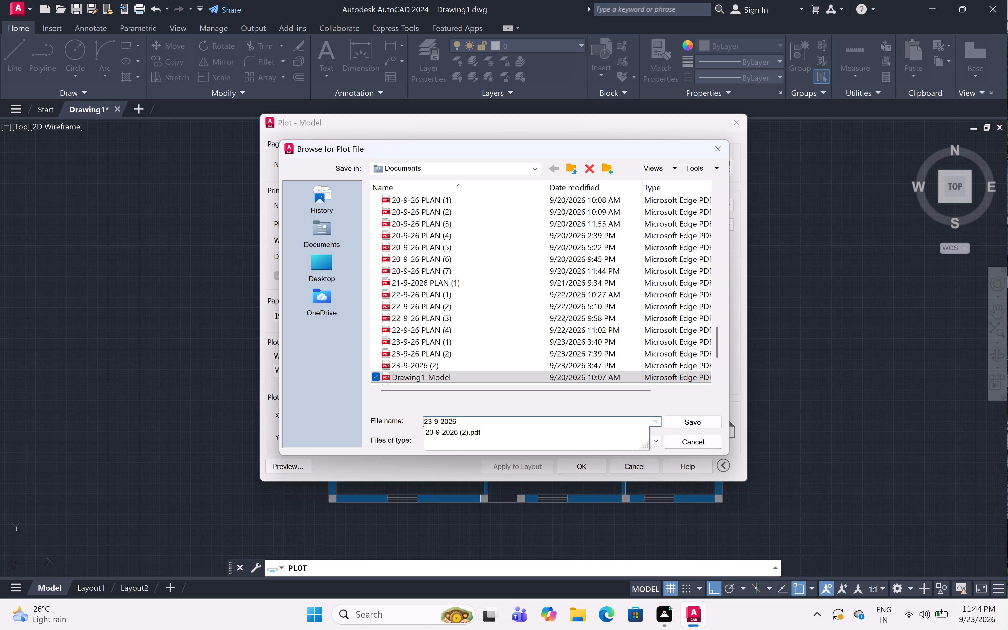
pyautogui.press('BackSpace')
pyautogui.press('BackSpace')
pyautogui.press('BackSpace')
pyautogui.press('BackSpace')
pyautogui.write('6 PLAN')
pyautogui.press('space')
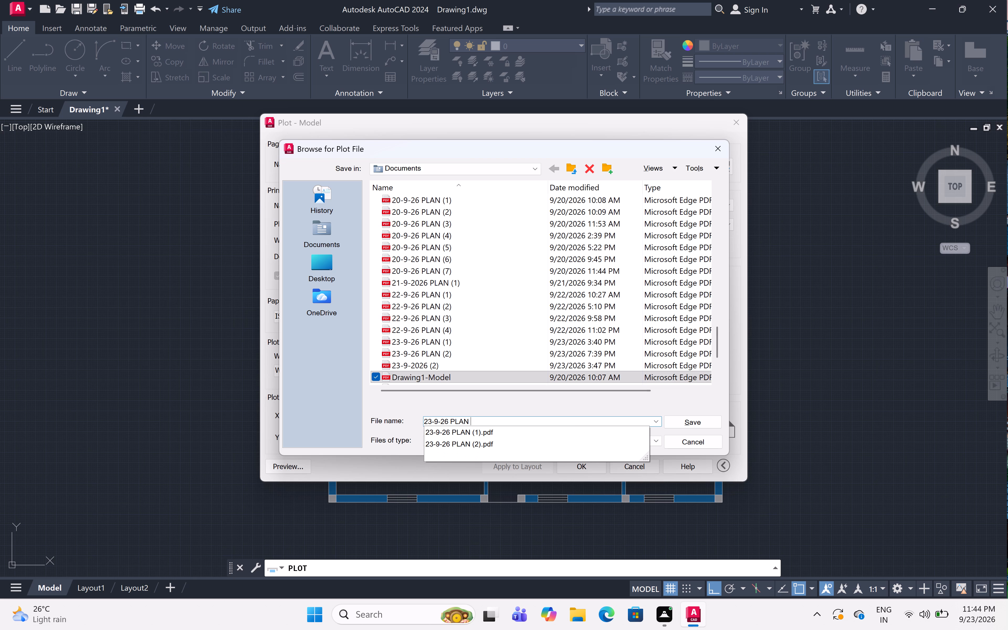
pyautogui.write('(3')
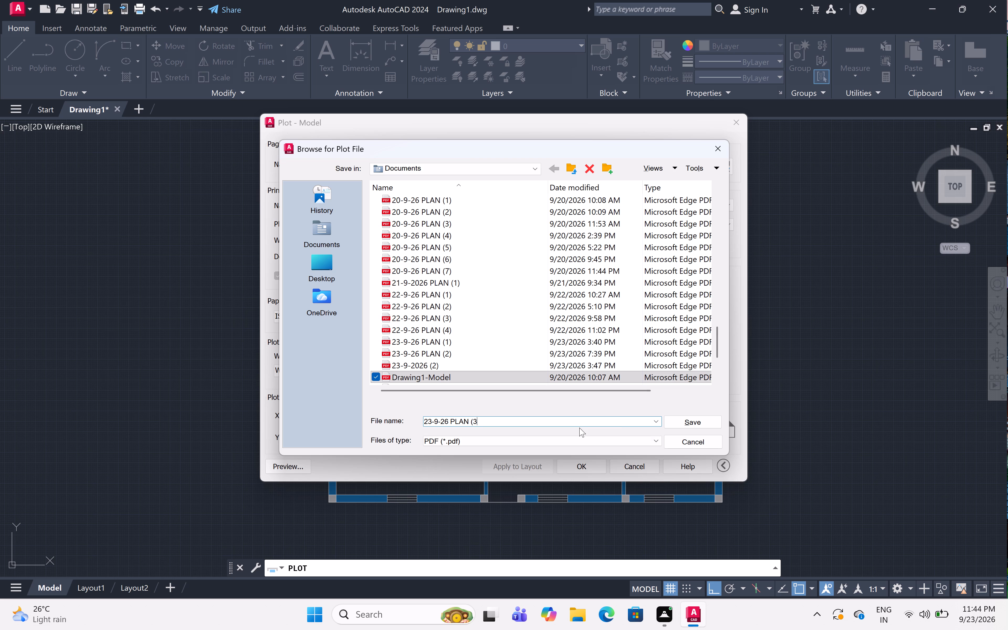
pyautogui.hotkey('shift', ')')
pyautogui.click(701, 418)
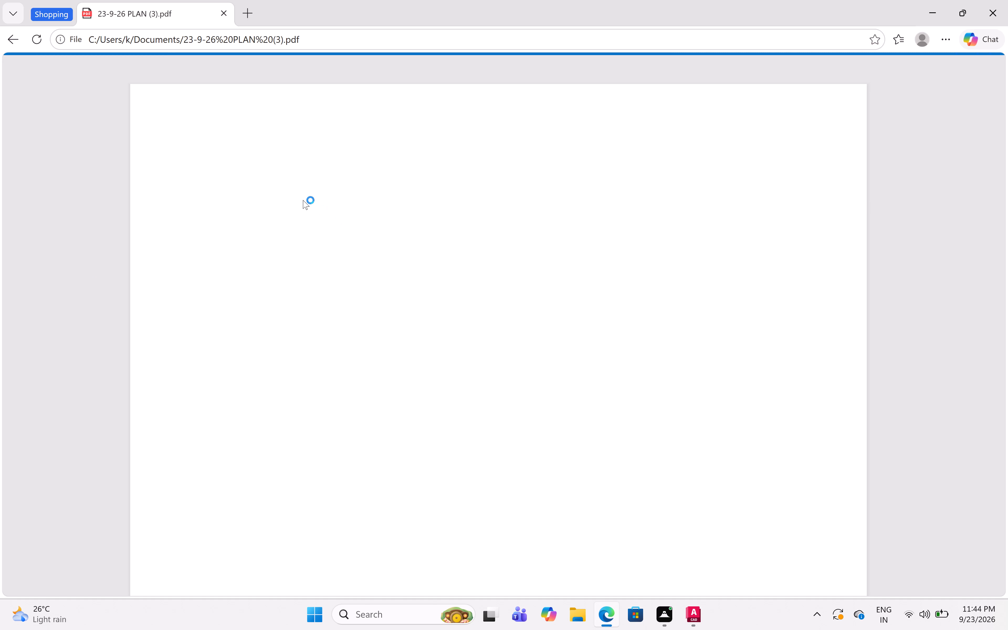
pyautogui.click(994, 6)
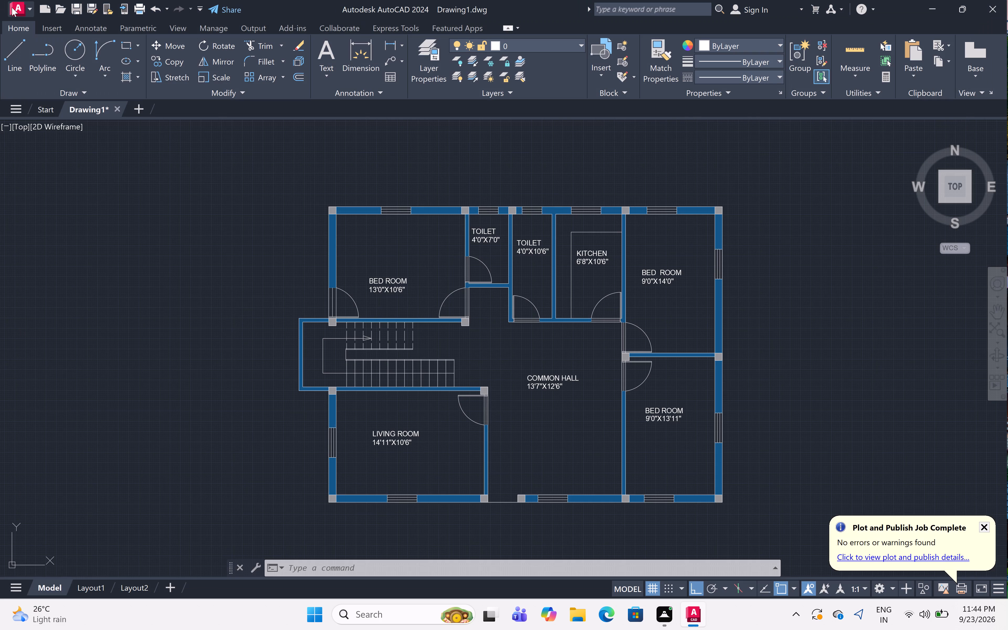
# Save the drawing in Documents under the name 23-9-26 PLAN (3).
pyautogui.click(13, 7)
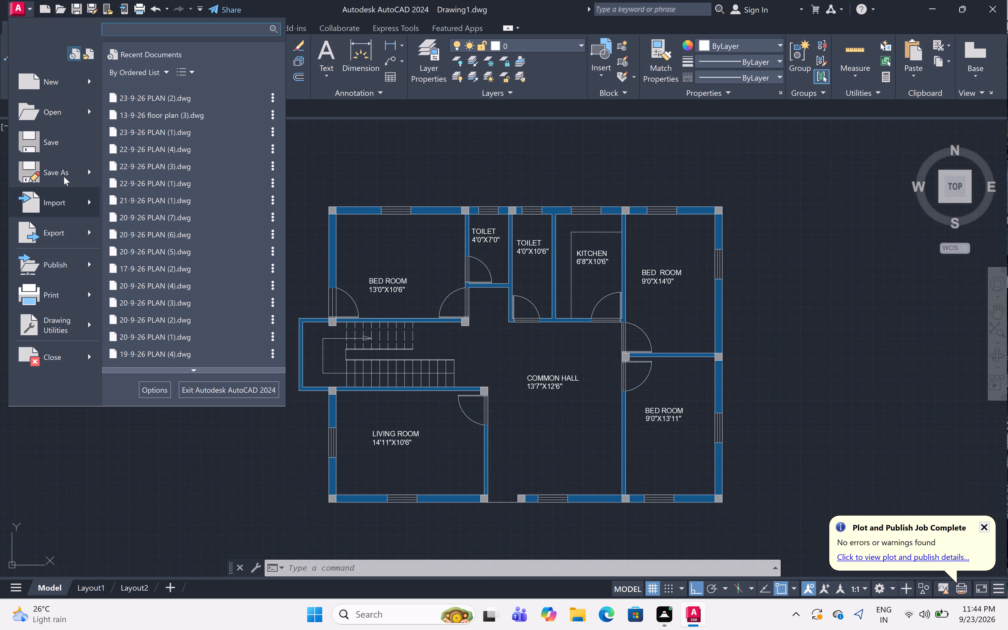
pyautogui.click(66, 138)
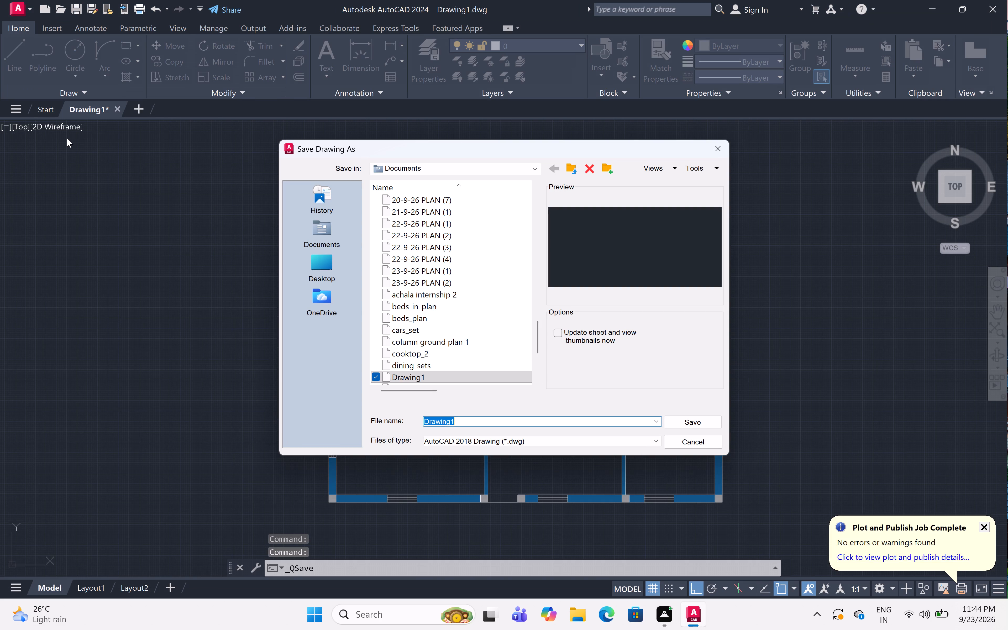
pyautogui.press('BackSpace')
pyautogui.write('29')
pyautogui.press('BackSpace')
pyautogui.write('3-9-')
pyautogui.write('26')
pyautogui.press('space')
pyautogui.write('PL')
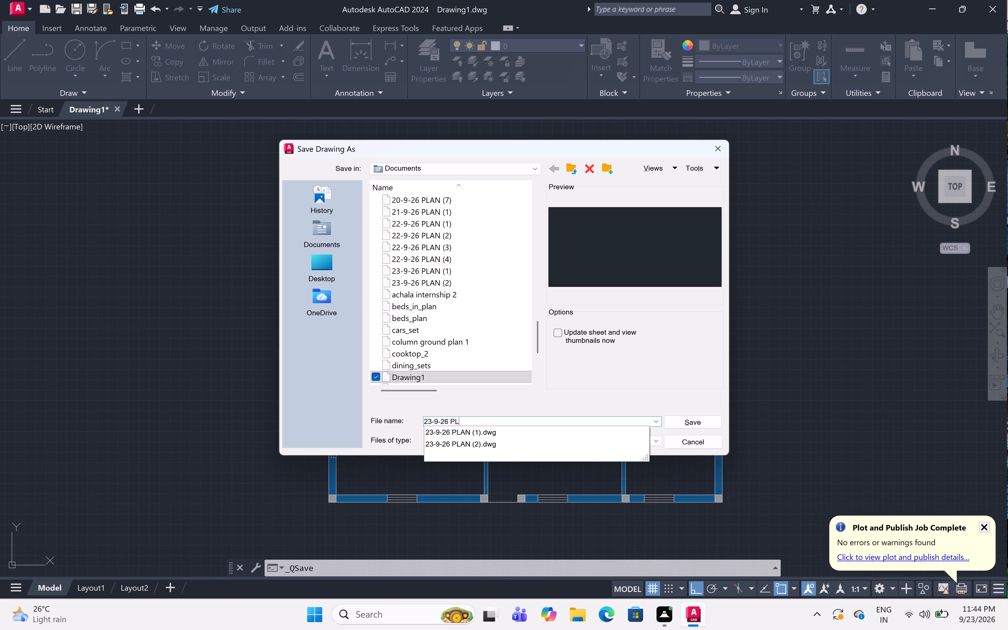
pyautogui.write('AN')
pyautogui.press('space')
pyautogui.hotkey('shift', '(')
pyautogui.press('3')
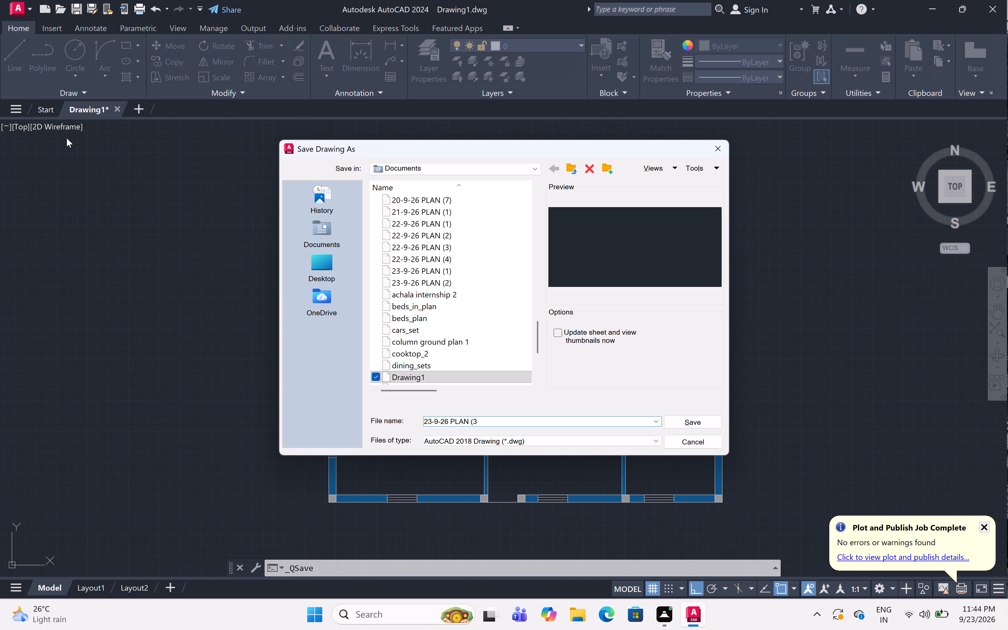
pyautogui.hotkey('shift', ')')
pyautogui.click(686, 422)
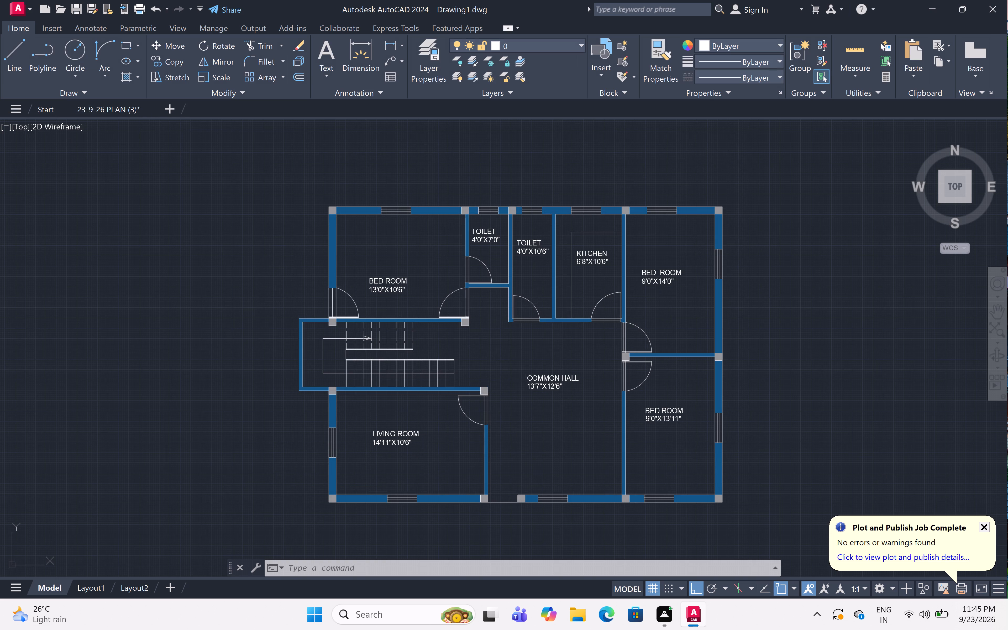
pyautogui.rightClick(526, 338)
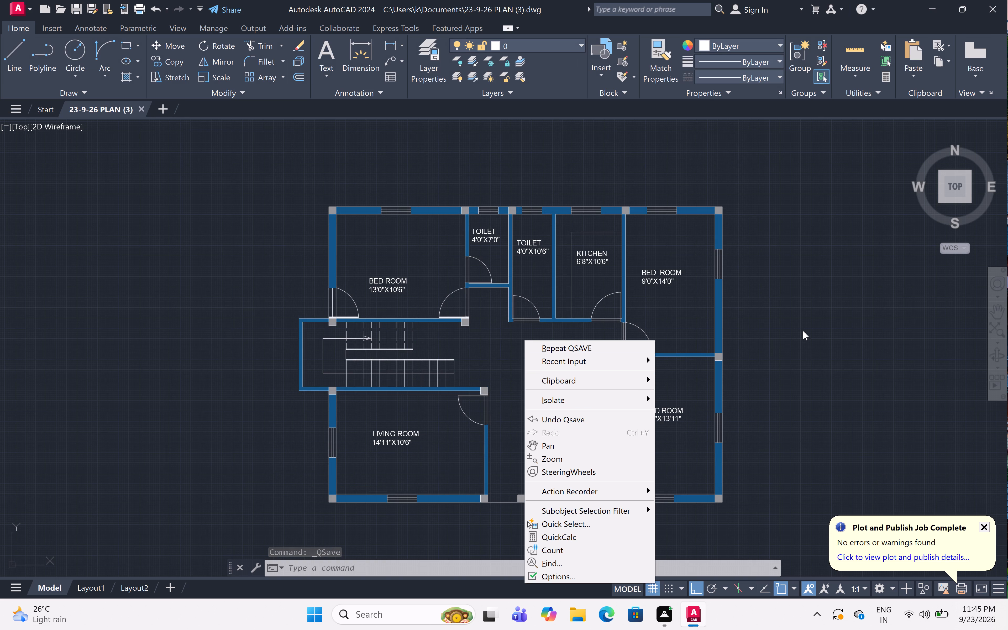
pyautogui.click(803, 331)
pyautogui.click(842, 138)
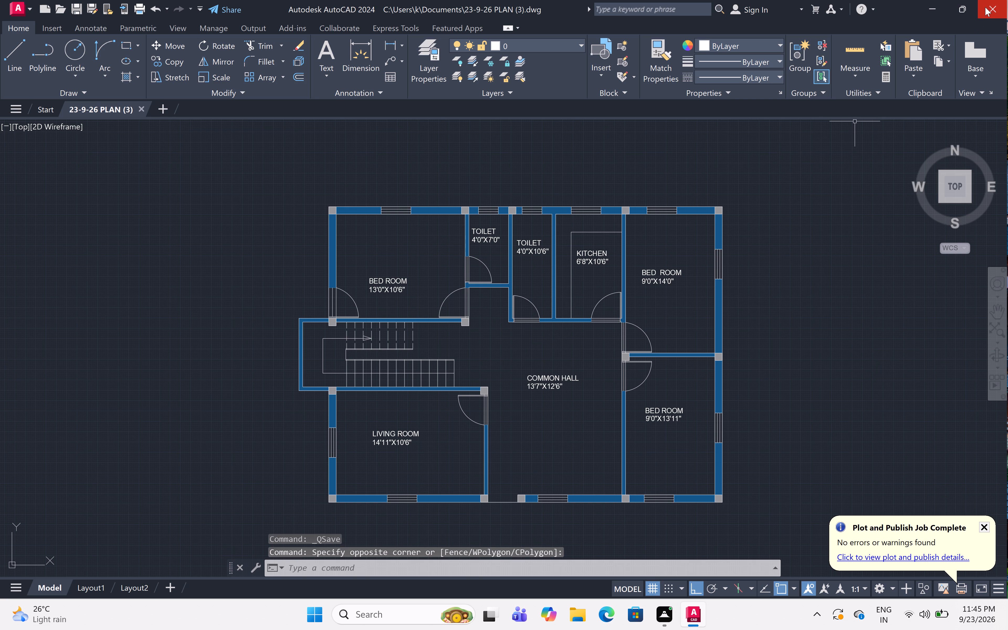
# Exit AutoCAD, closing the floor plan drawing.
pyautogui.click(985, 6)
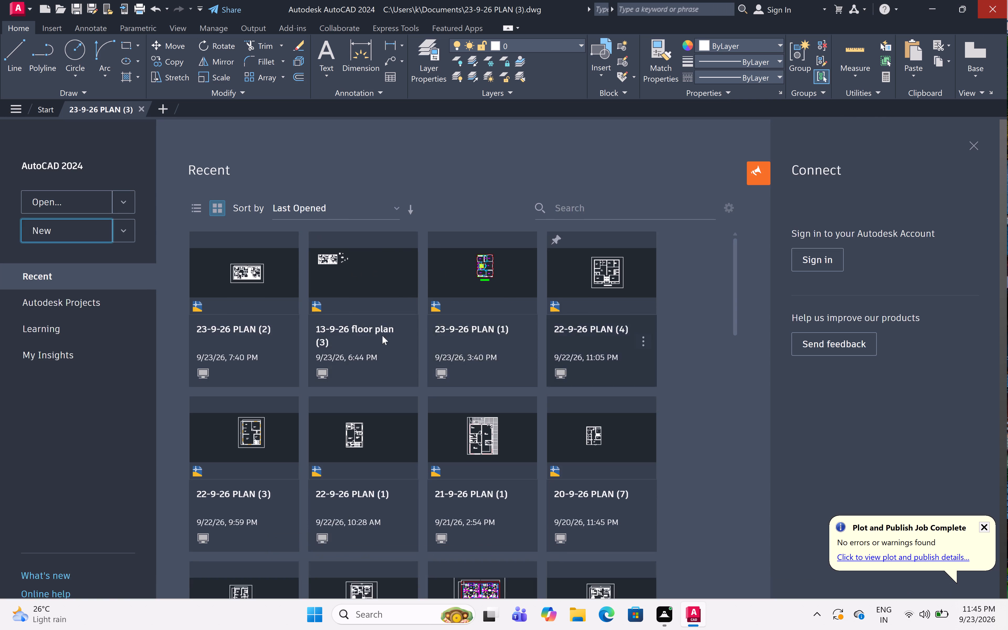